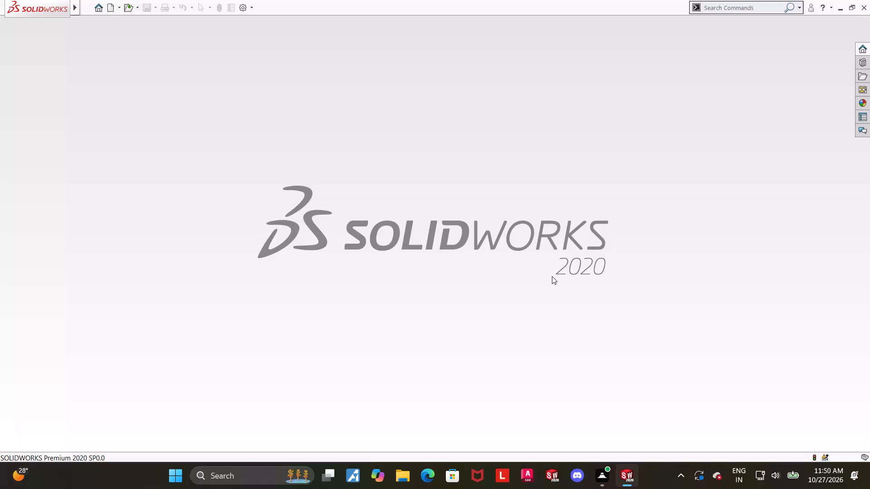
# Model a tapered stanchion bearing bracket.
# Create a new part document.
pyautogui.scroll(-1, 551, 277)
pyautogui.click(110, 9)
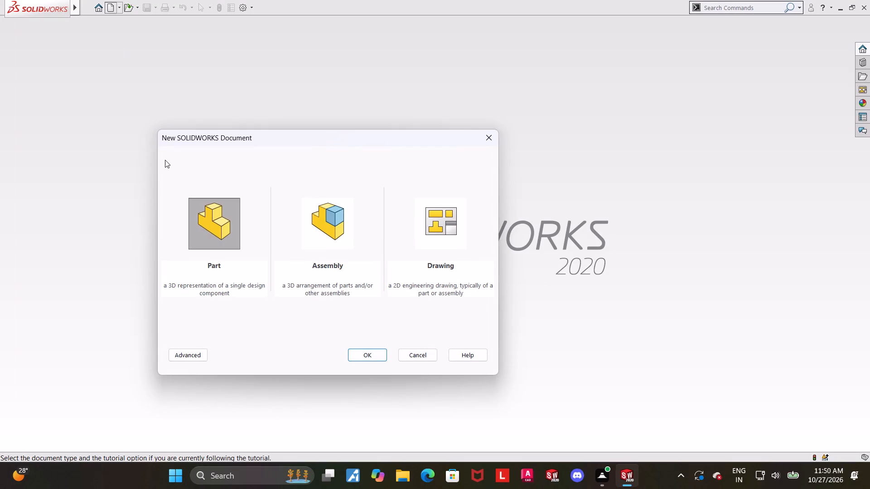
pyautogui.doubleClick(202, 225)
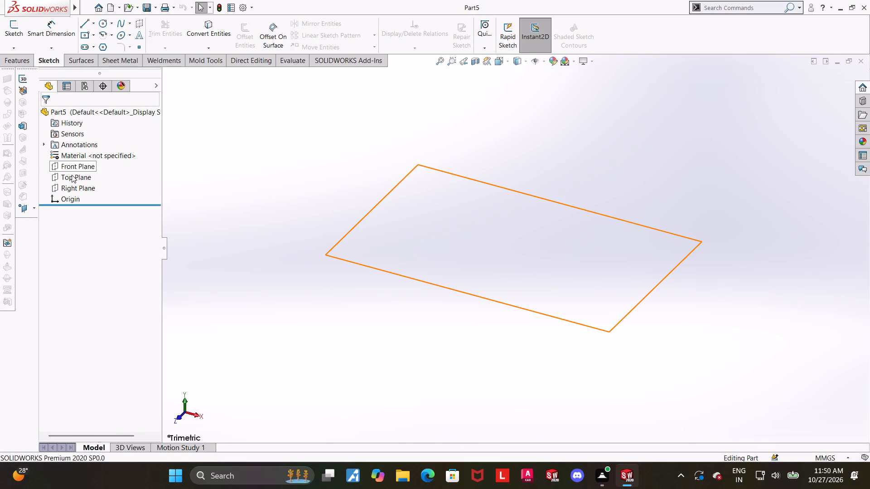
# Start a sketch on the Front Plane.
pyautogui.click(77, 183)
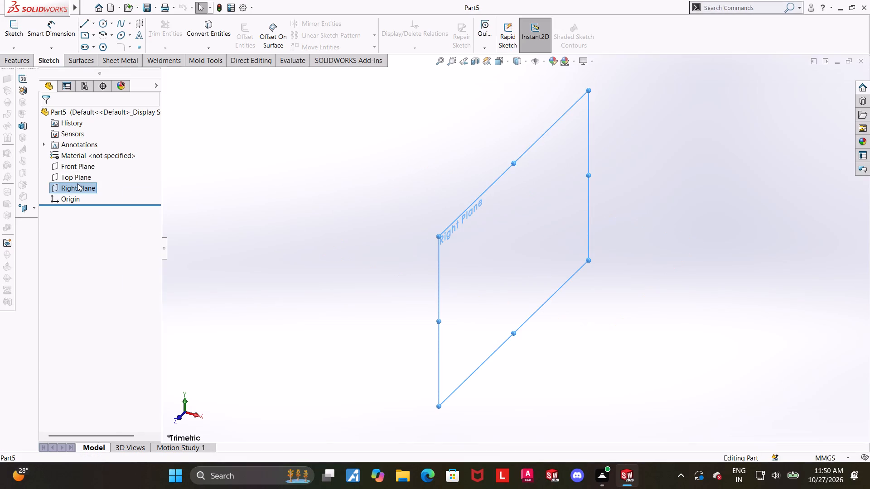
pyautogui.click(158, 205)
pyautogui.click(69, 161)
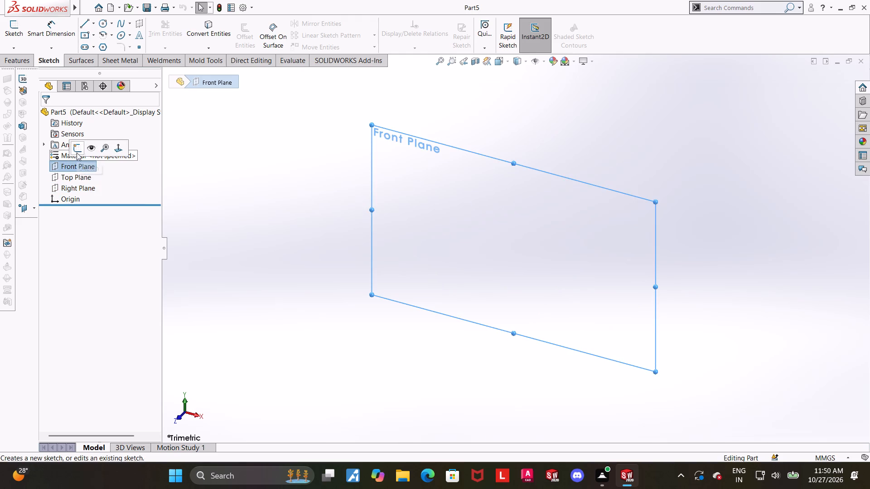
pyautogui.click(77, 149)
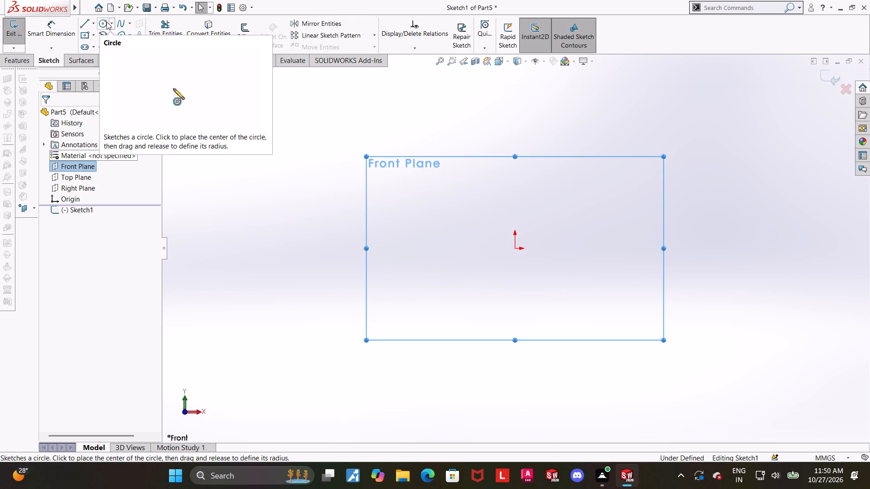
# Sketch a horizontal baseline: a line about 43 mm long, an upward semicircle of about 33 mm radius over the origin, and a second line.
pyautogui.click(81, 26)
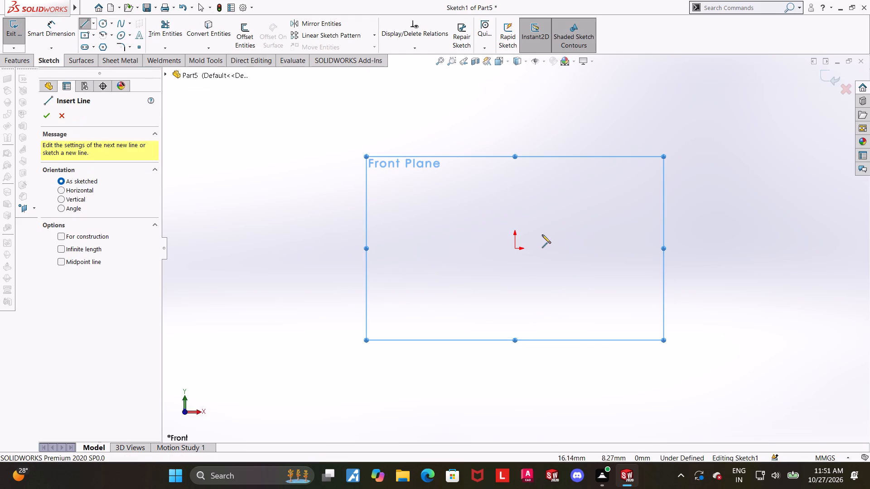
pyautogui.click(387, 249)
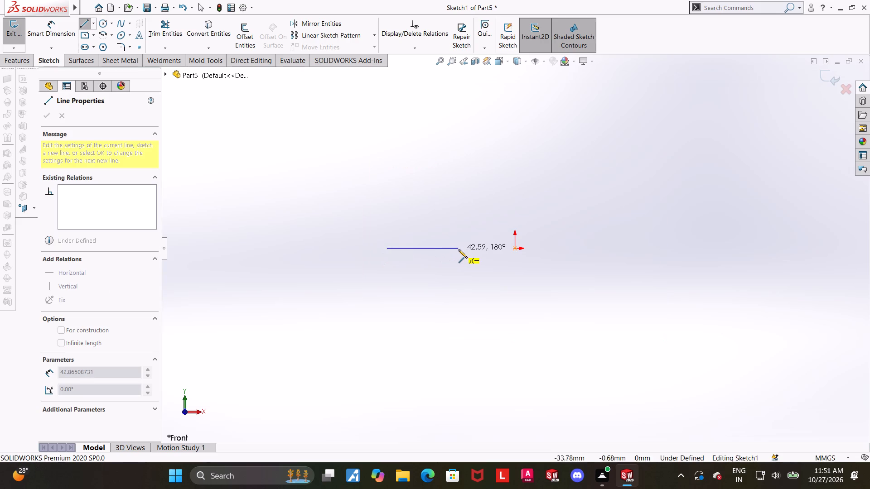
pyautogui.click(459, 249)
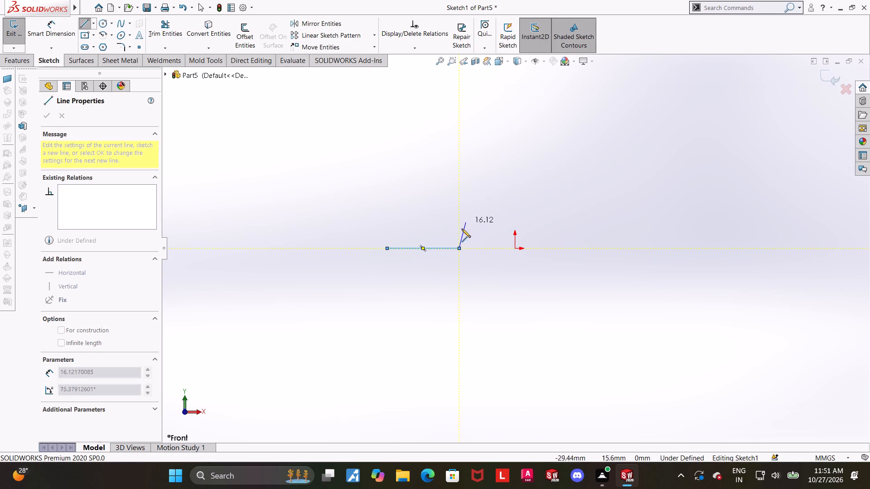
pyautogui.click(570, 249)
pyautogui.click(639, 249)
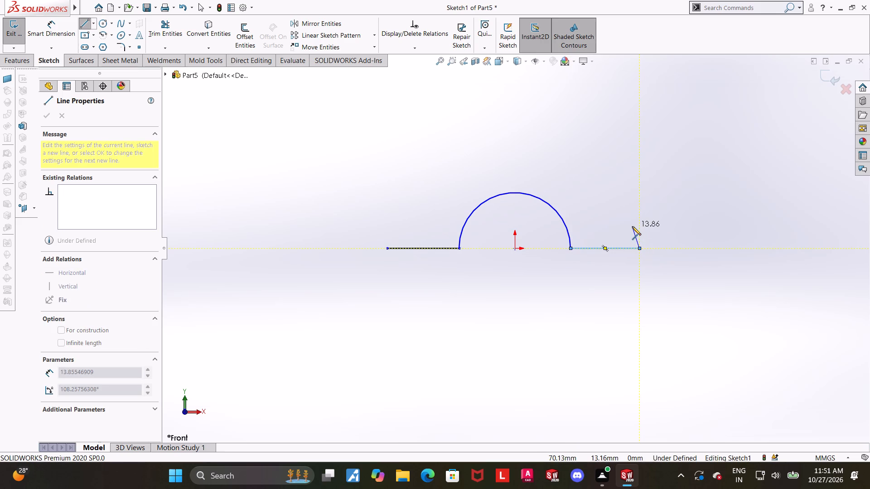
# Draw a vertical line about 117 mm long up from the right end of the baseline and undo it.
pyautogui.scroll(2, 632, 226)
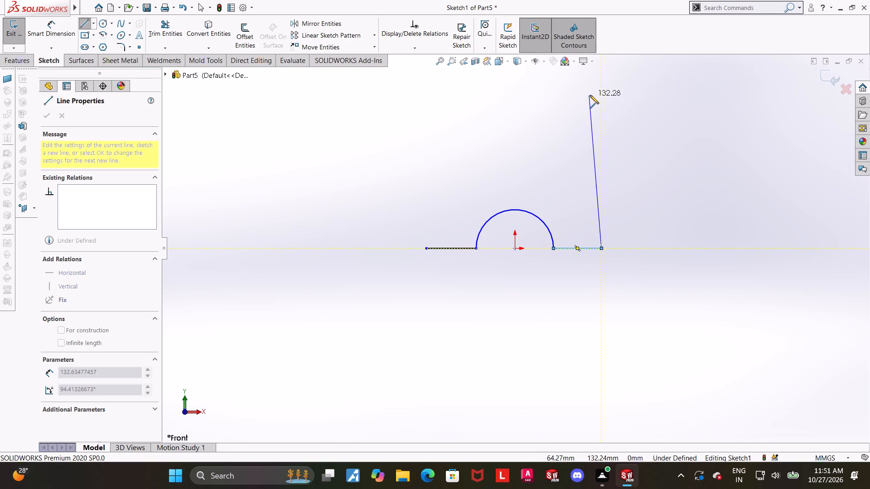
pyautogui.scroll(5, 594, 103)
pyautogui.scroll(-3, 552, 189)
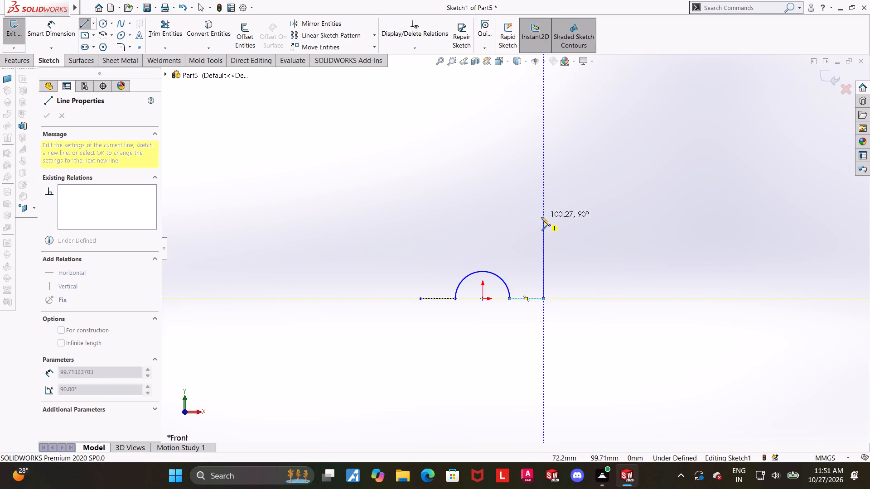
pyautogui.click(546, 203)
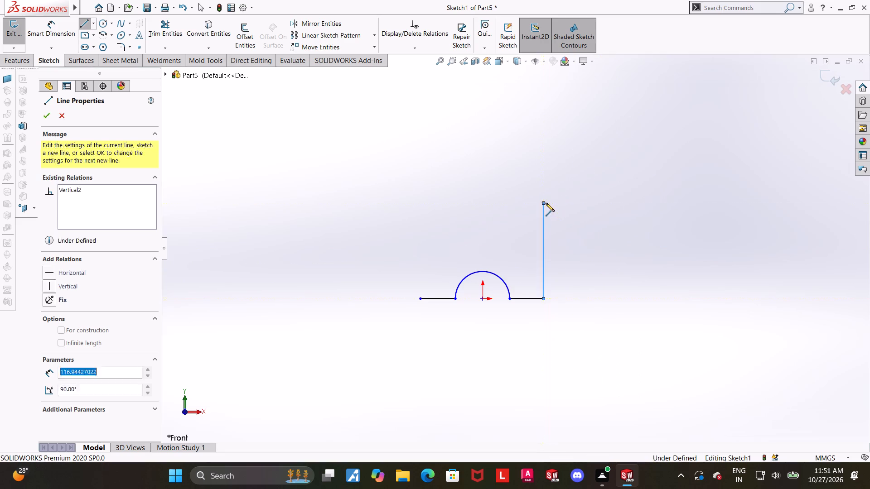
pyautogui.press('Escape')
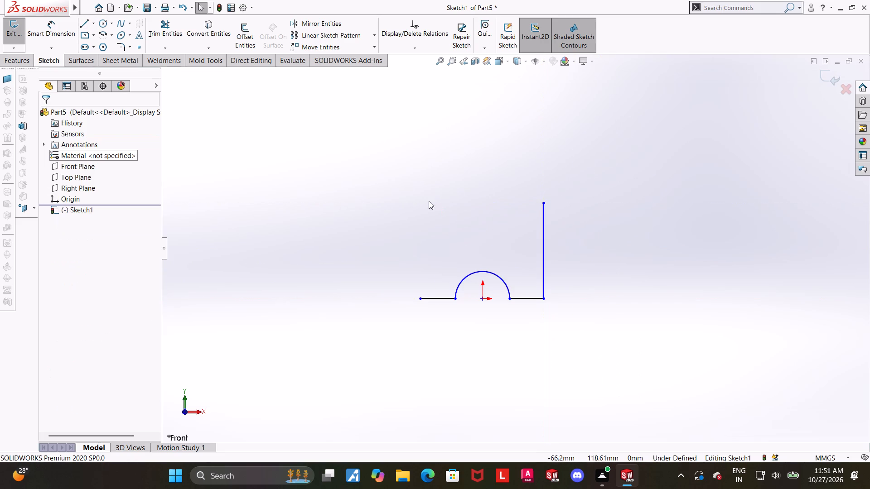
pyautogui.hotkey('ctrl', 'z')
# Close the profile with an inward-slanting right side, a horizontal top edge about 110 mm long, and a slanted left side down to the baseline.
pyautogui.moveTo(83, 25); pyautogui.dragTo(87, 25)
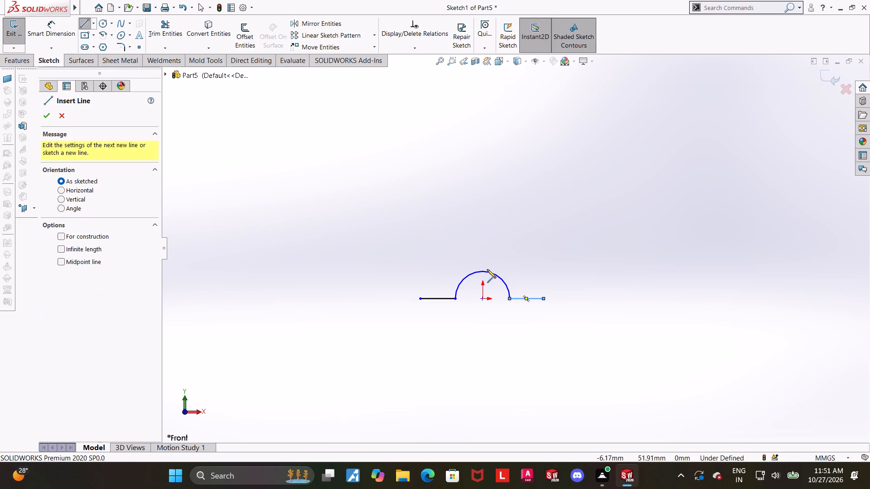
pyautogui.click(545, 296)
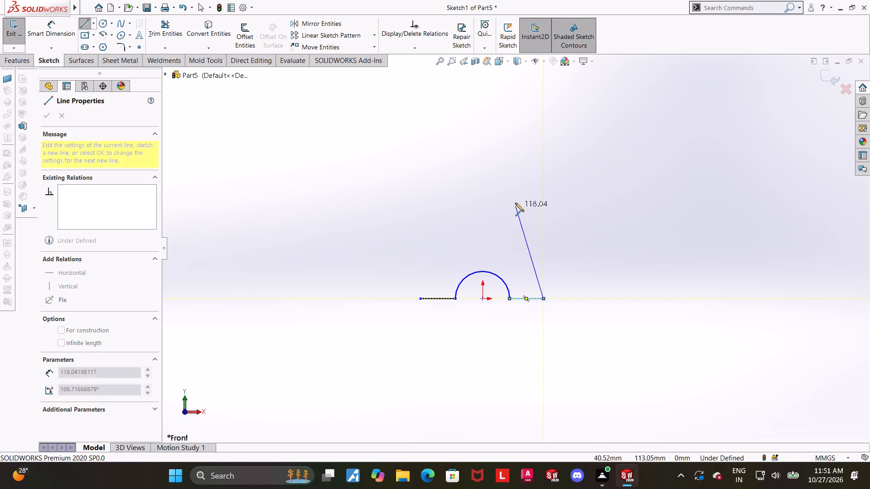
pyautogui.click(530, 174)
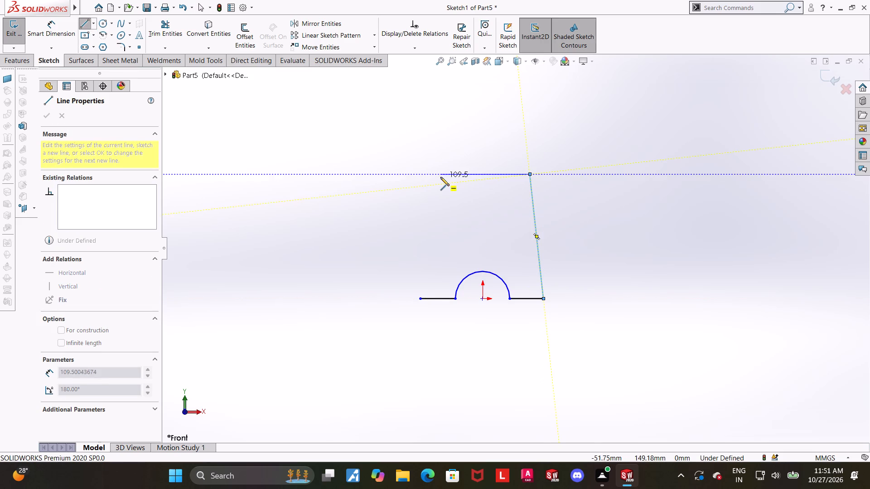
pyautogui.click(440, 177)
pyautogui.click(420, 299)
pyautogui.press('Escape')
pyautogui.press('Escape')
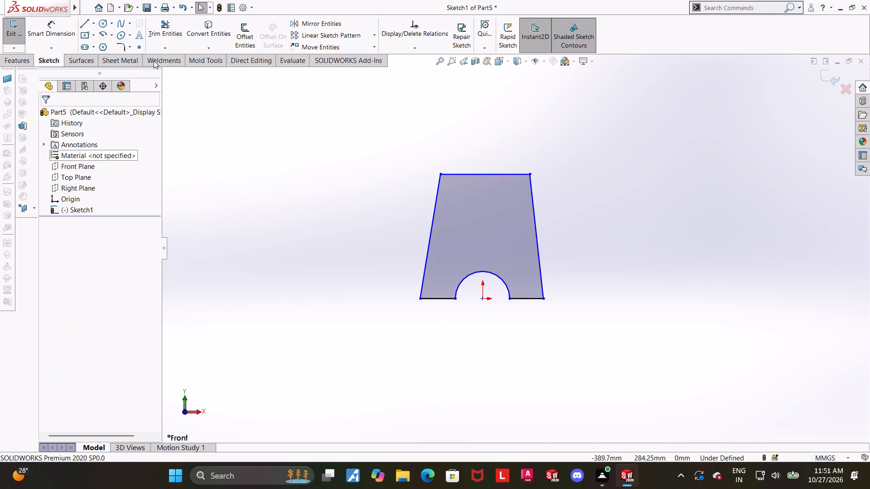
# Dimension the profile's top edge to 50 mm.
pyautogui.click(47, 27)
pyautogui.scroll(1, 345, 122)
pyautogui.scroll(-1, 427, 163)
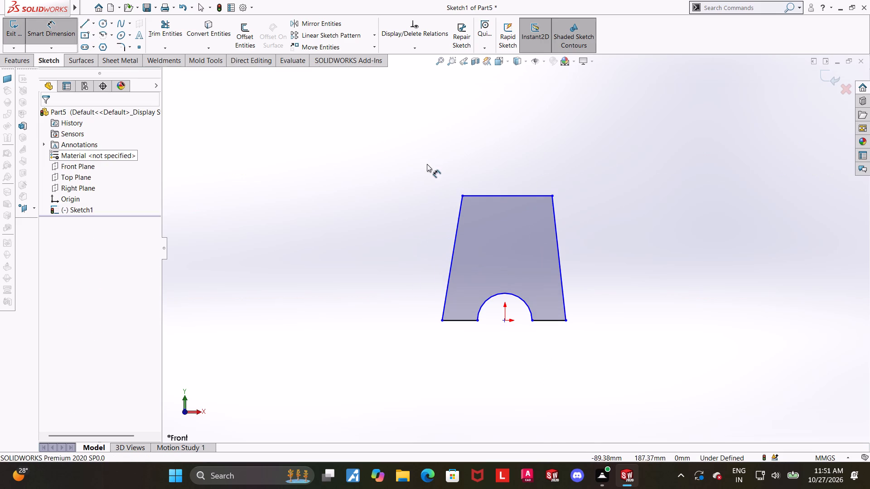
pyautogui.click(498, 194)
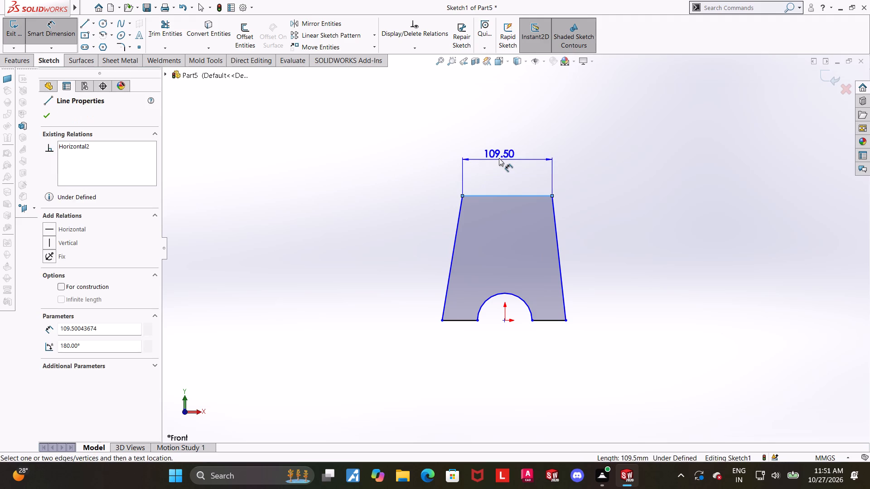
pyautogui.click(499, 158)
pyautogui.write('50')
pyautogui.press('Return')
pyautogui.press('Escape')
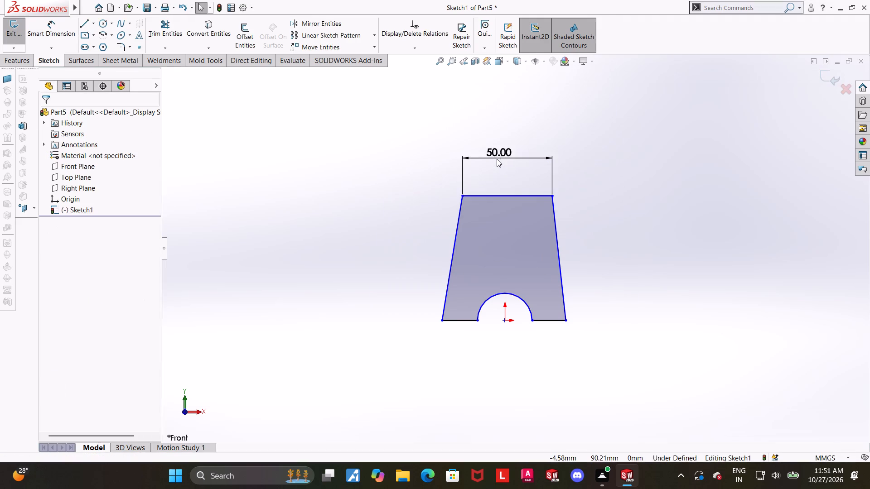
pyautogui.click(710, 227)
pyautogui.click(460, 212)
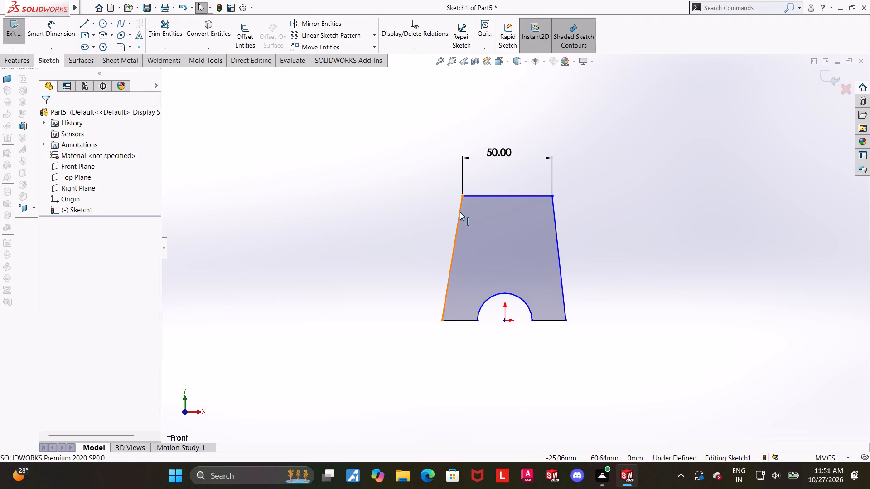
pyautogui.press('Escape')
# Draw a vertical centerline from the semicircle's center up into the profile.
pyautogui.click(92, 23)
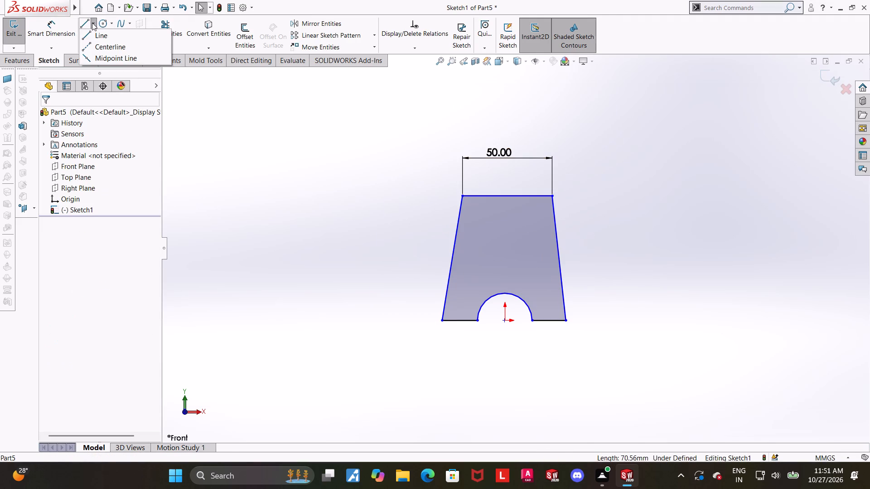
pyautogui.click(97, 51)
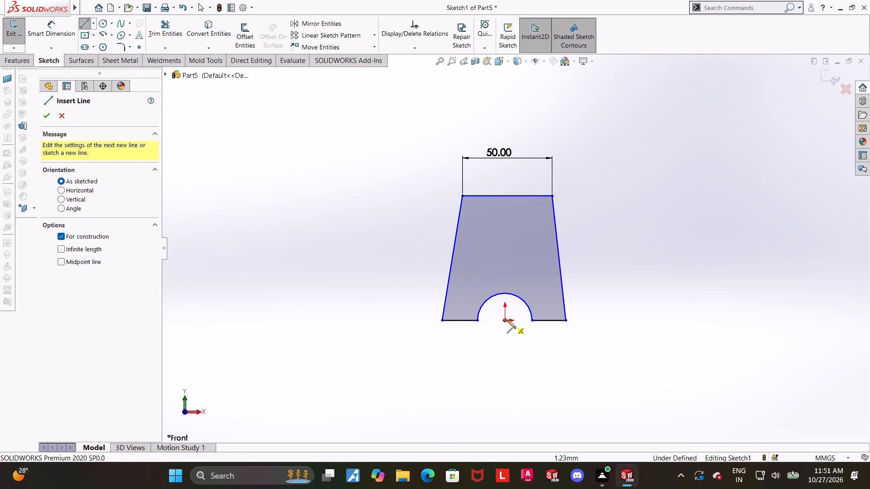
pyautogui.click(507, 320)
pyautogui.click(504, 254)
pyautogui.press('Escape')
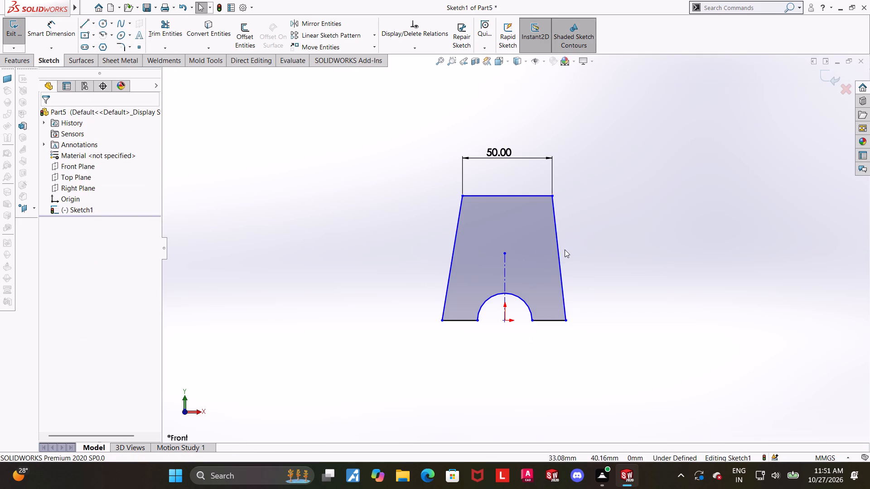
# Make the two slanted sides symmetric about the vertical centerline.
pyautogui.click(560, 250)
pyautogui.keyDown('ctrl'); pyautogui.click(452, 258); pyautogui.keyUp('ctrl')
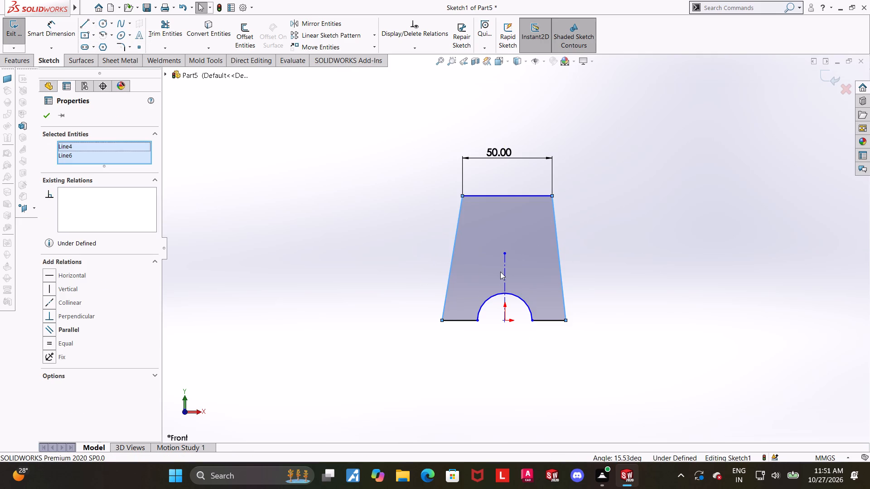
pyautogui.keyDown('ctrl'); pyautogui.click(503, 273); pyautogui.keyUp('ctrl')
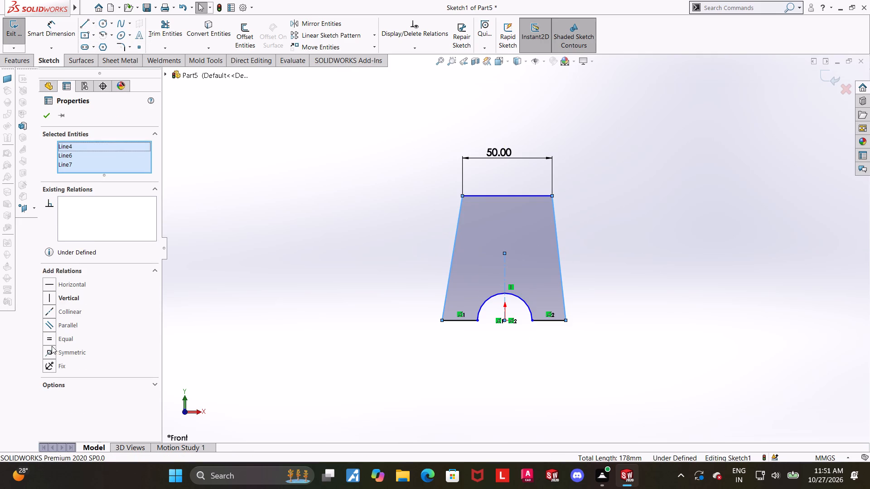
pyautogui.click(50, 347)
pyautogui.click(266, 302)
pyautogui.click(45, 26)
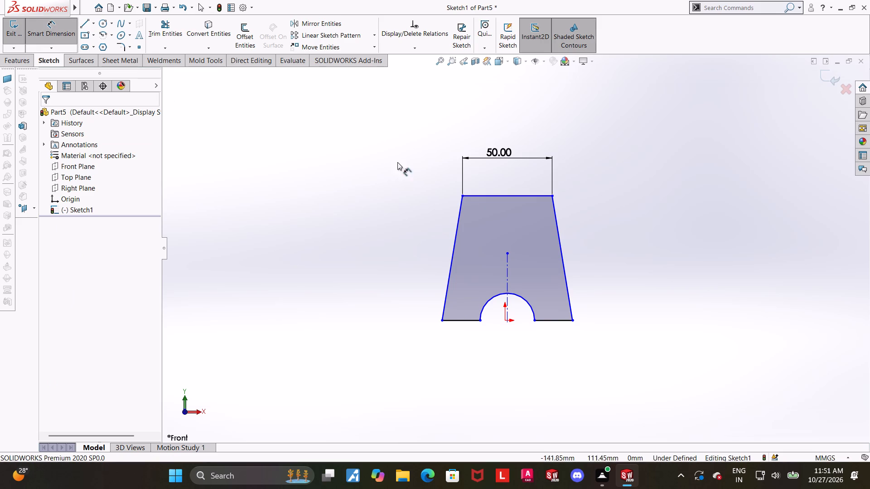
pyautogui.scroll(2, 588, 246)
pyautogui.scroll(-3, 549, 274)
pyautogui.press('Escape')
# Make the centerline's lower endpoint coincident with the sketch origin.
pyautogui.keyDown('ctrl'); pyautogui.click(478, 313); pyautogui.keyUp('ctrl')
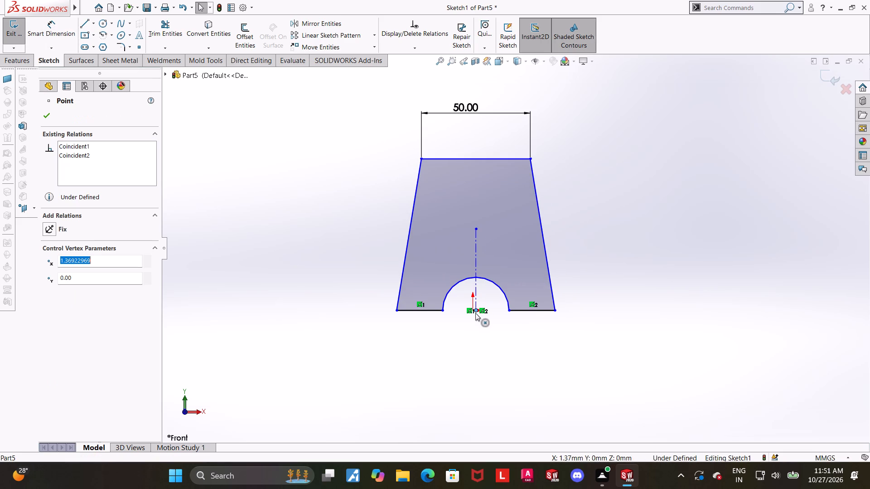
pyautogui.scroll(-6, 474, 314)
pyautogui.click(537, 353)
pyautogui.click(481, 254)
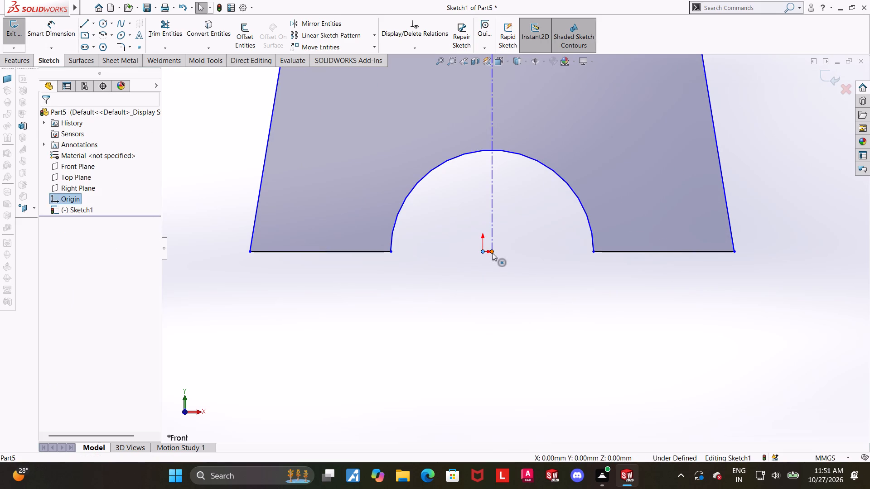
pyautogui.keyDown('ctrl'); pyautogui.click(492, 253); pyautogui.keyUp('ctrl')
pyautogui.click(49, 300)
pyautogui.click(445, 319)
# Dimension the overall width between the profile's two outer bottom corners to 92 mm.
pyautogui.scroll(5, 590, 291)
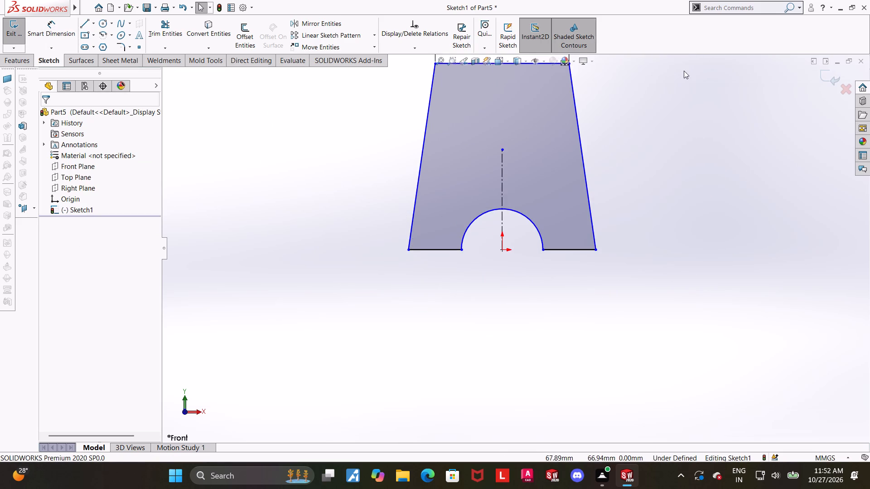
pyautogui.scroll(1, 672, 120)
pyautogui.scroll(-1, 568, 218)
pyautogui.scroll(2, 568, 218)
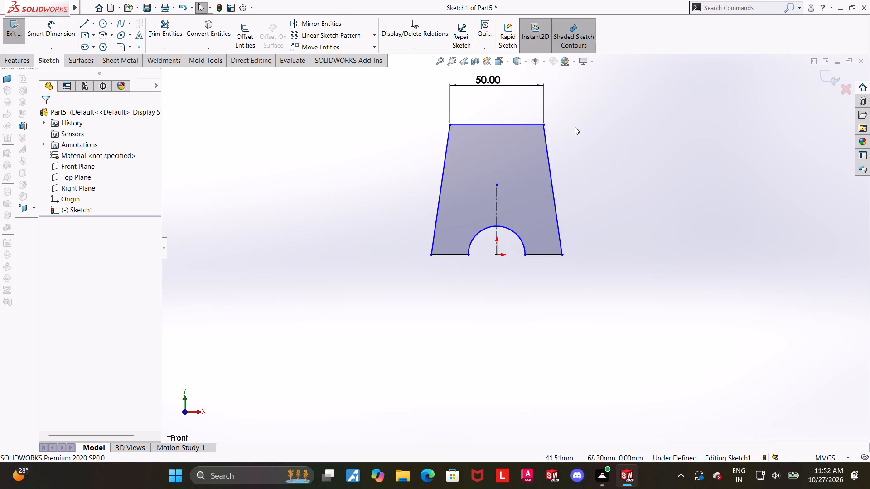
pyautogui.scroll(-2, 558, 139)
pyautogui.click(51, 30)
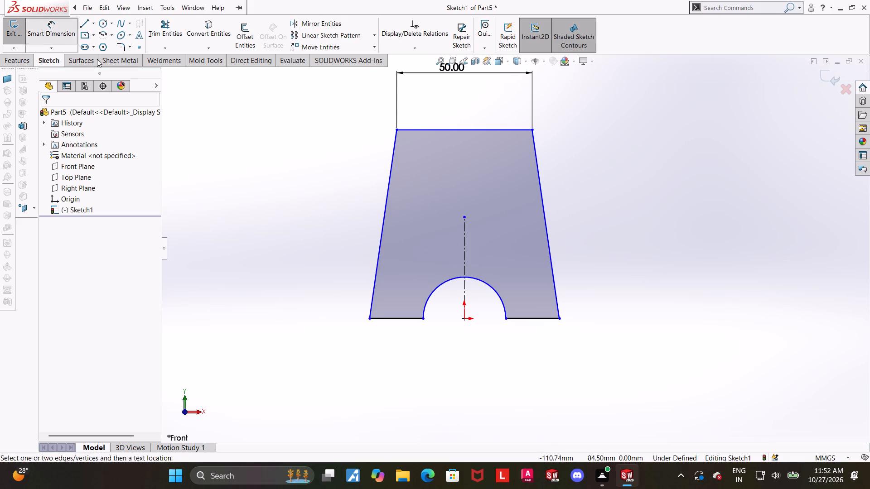
pyautogui.click(368, 320)
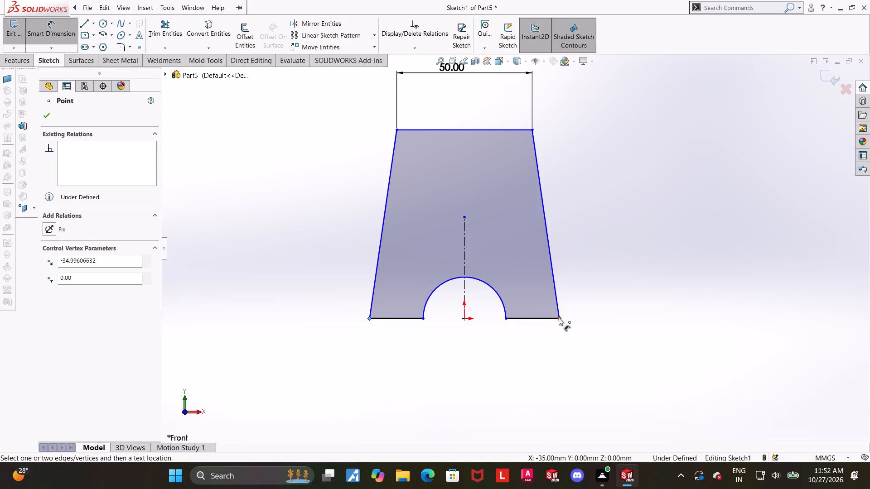
pyautogui.click(559, 318)
pyautogui.click(518, 379)
pyautogui.write('92')
pyautogui.press('Return')
pyautogui.press('Escape')
pyautogui.click(724, 308)
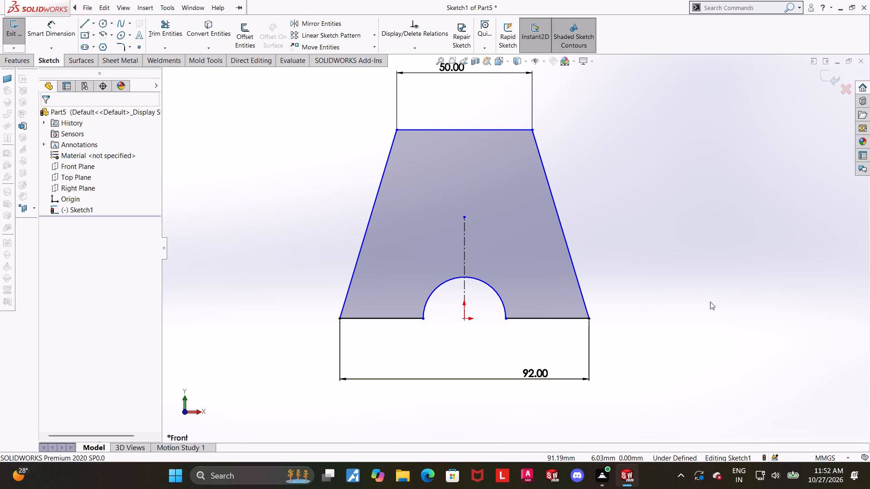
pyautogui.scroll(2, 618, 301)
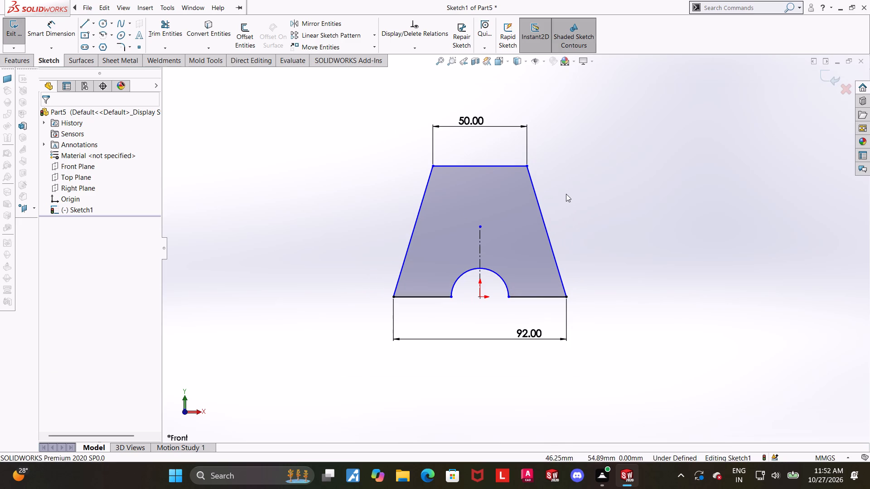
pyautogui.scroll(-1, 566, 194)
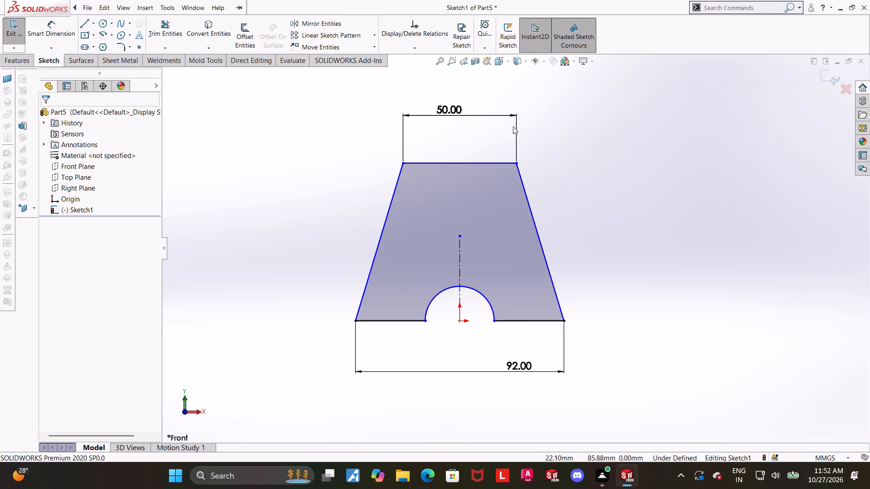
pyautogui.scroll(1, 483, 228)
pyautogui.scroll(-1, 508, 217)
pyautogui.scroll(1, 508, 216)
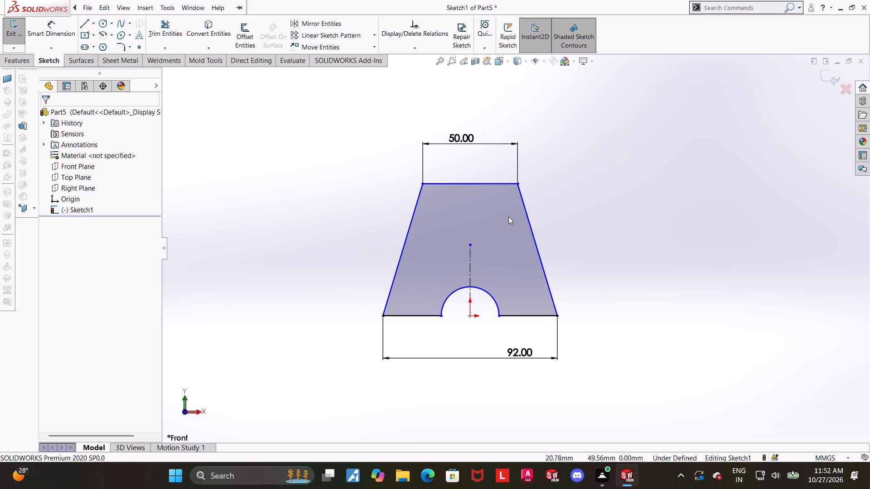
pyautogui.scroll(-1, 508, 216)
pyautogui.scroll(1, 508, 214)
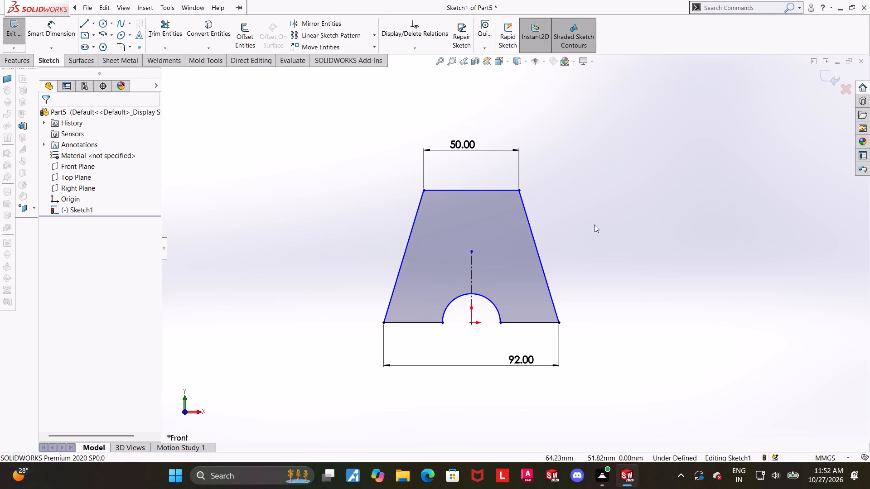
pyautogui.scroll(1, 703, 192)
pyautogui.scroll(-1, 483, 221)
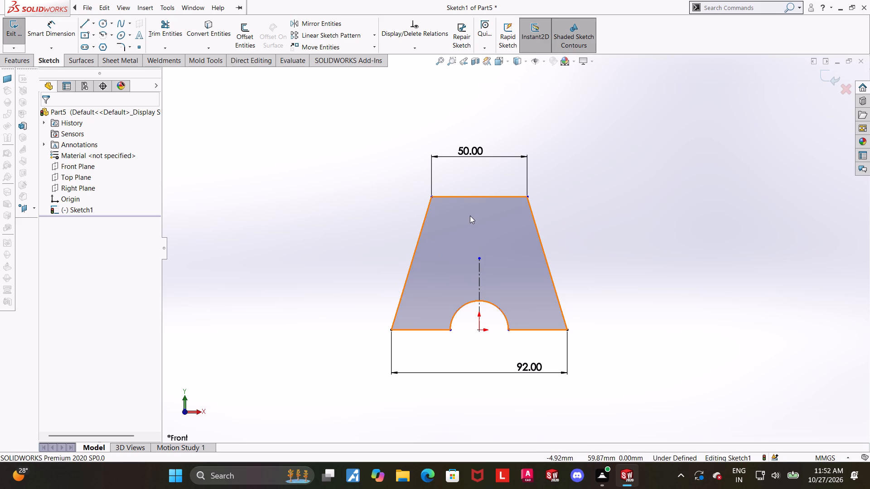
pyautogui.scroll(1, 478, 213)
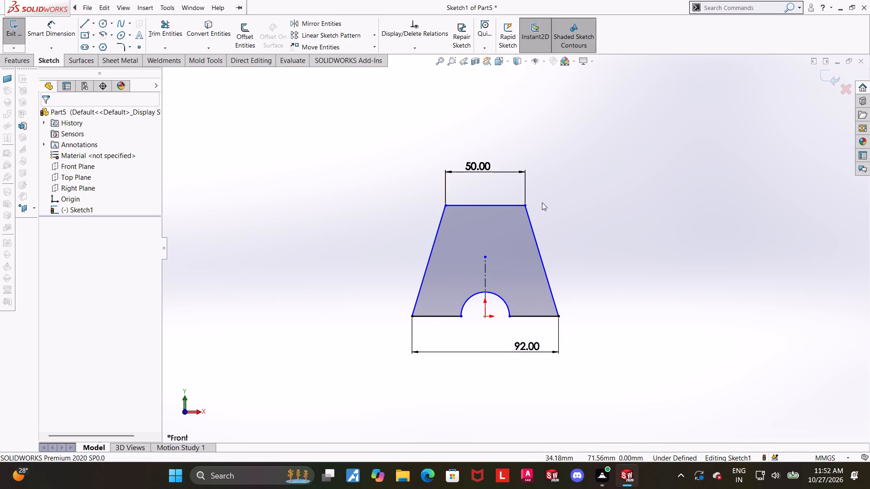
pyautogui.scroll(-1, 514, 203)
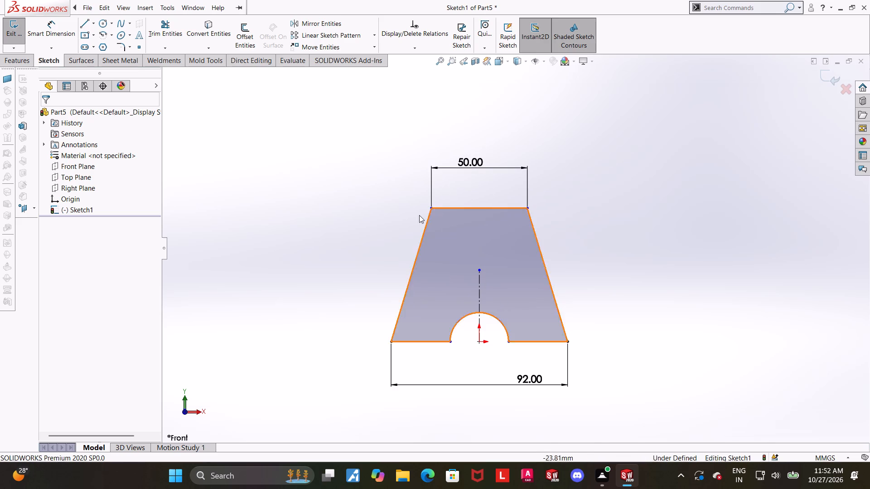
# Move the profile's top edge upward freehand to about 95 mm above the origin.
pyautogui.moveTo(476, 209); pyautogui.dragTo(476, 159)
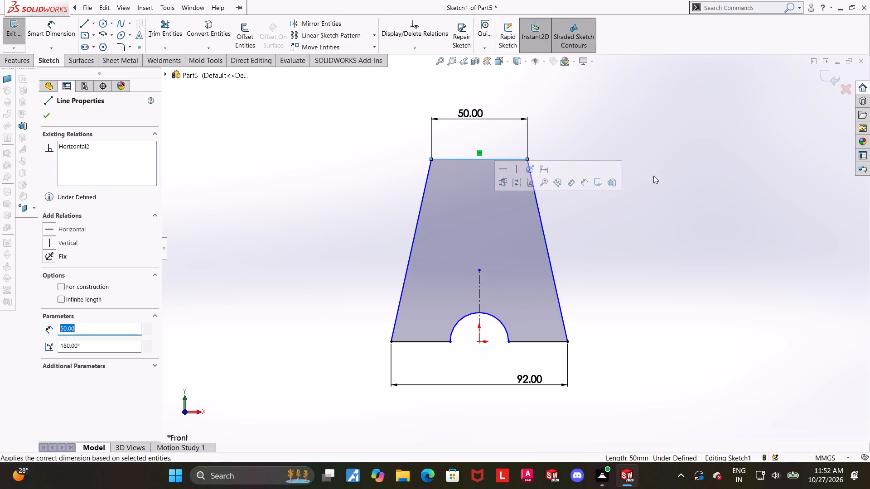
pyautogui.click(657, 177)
# Dimension the profile's height from the top edge to the sketch origin to 100 mm.
pyautogui.scroll(1, 657, 181)
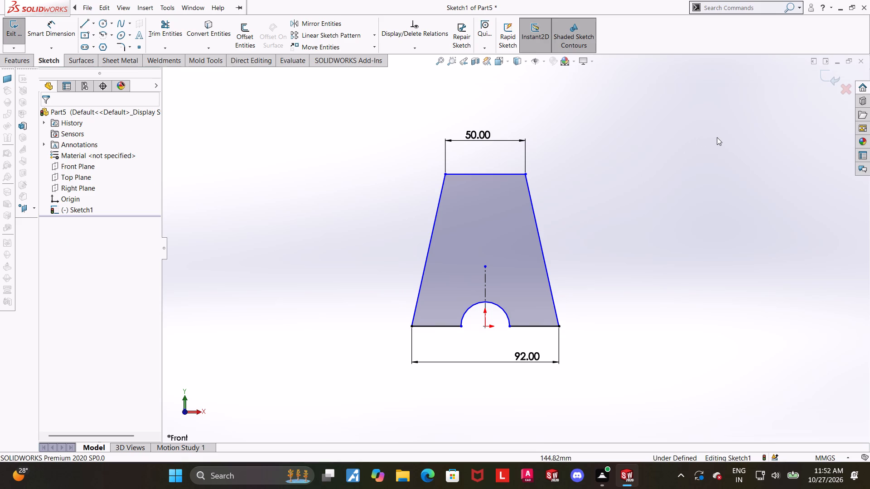
pyautogui.scroll(1, 717, 138)
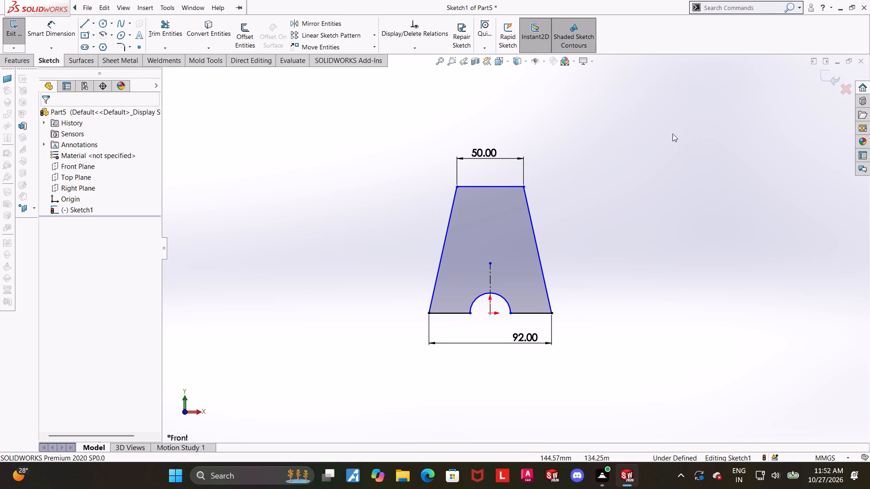
pyautogui.scroll(-1, 589, 147)
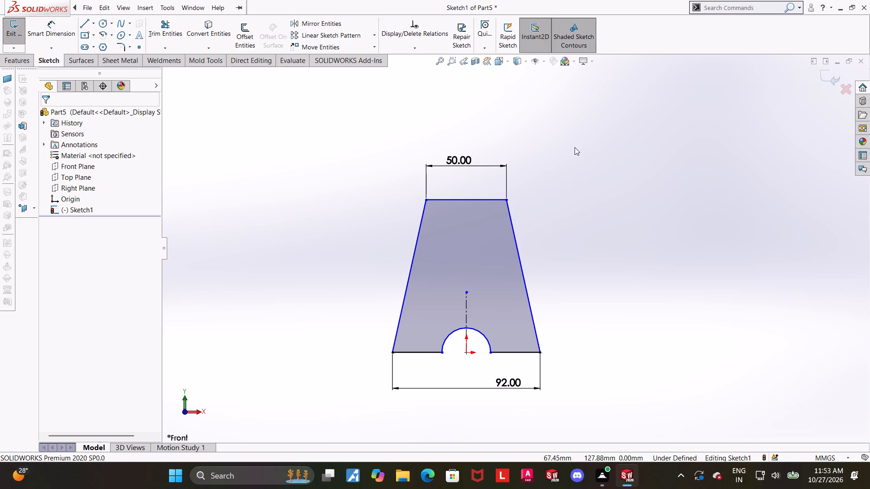
pyautogui.scroll(-1, 575, 147)
pyautogui.scroll(1, 575, 147)
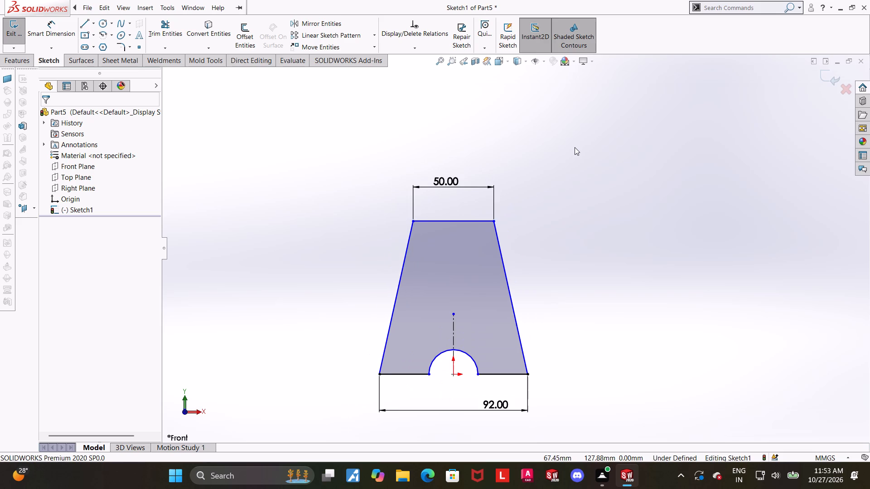
pyautogui.scroll(-1, 575, 147)
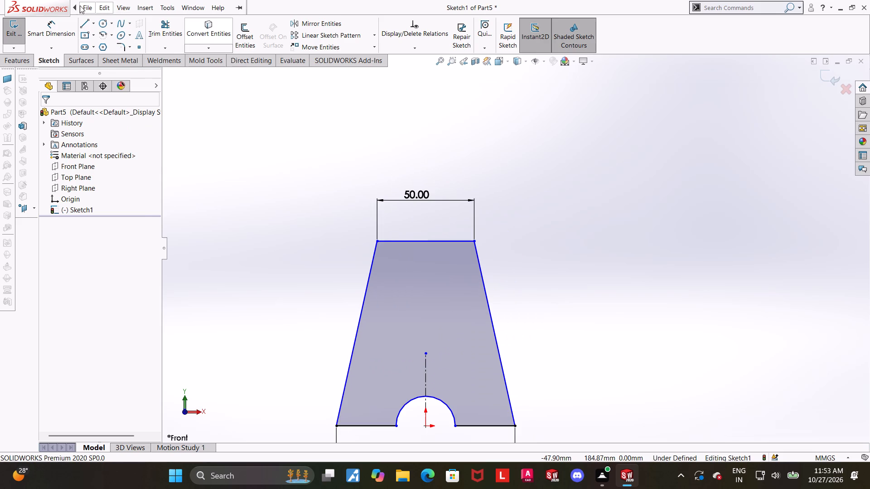
pyautogui.click(67, 21)
pyautogui.click(420, 240)
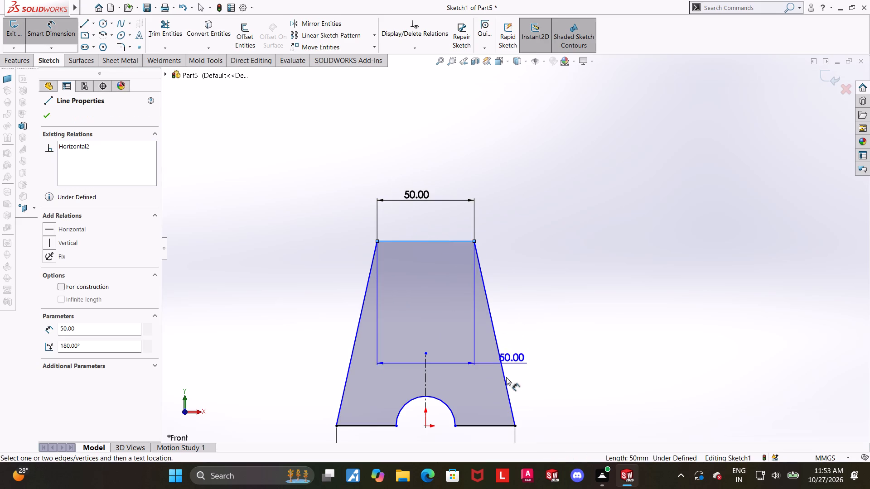
pyautogui.click(427, 428)
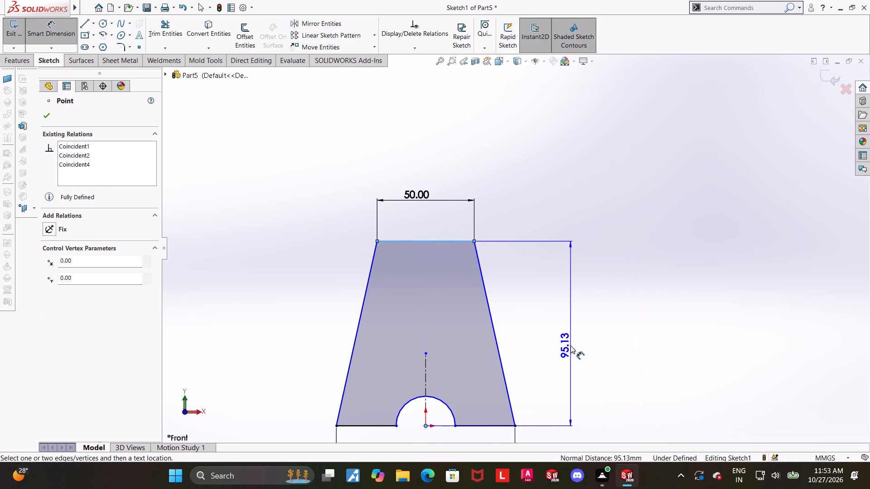
pyautogui.click(553, 340)
pyautogui.write('100')
pyautogui.press('Return')
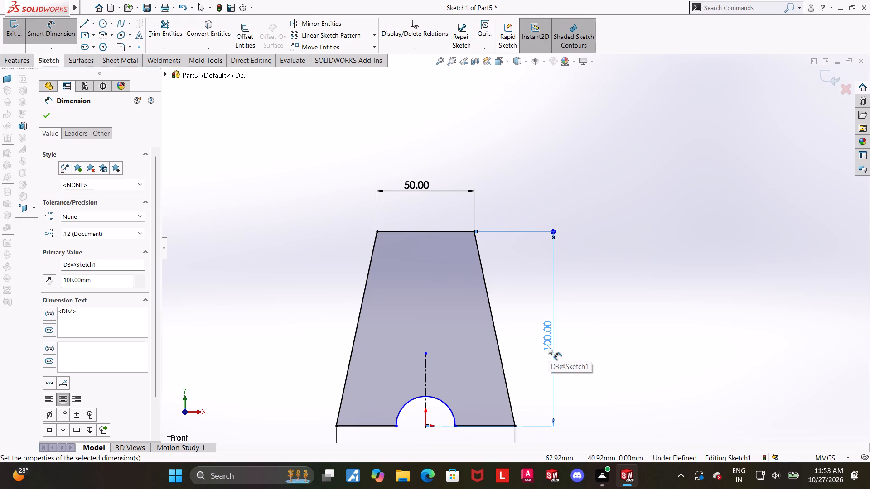
pyautogui.scroll(1, 578, 321)
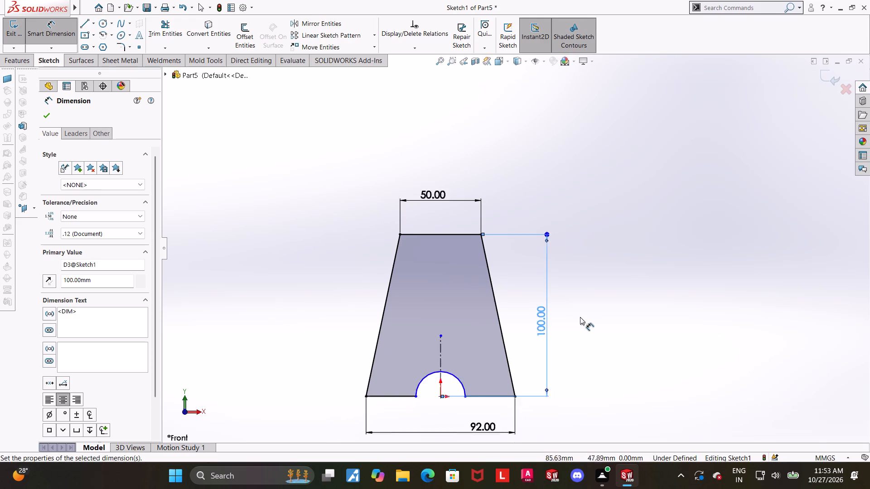
pyautogui.scroll(1, 580, 317)
pyautogui.press('Escape')
pyautogui.click(597, 331)
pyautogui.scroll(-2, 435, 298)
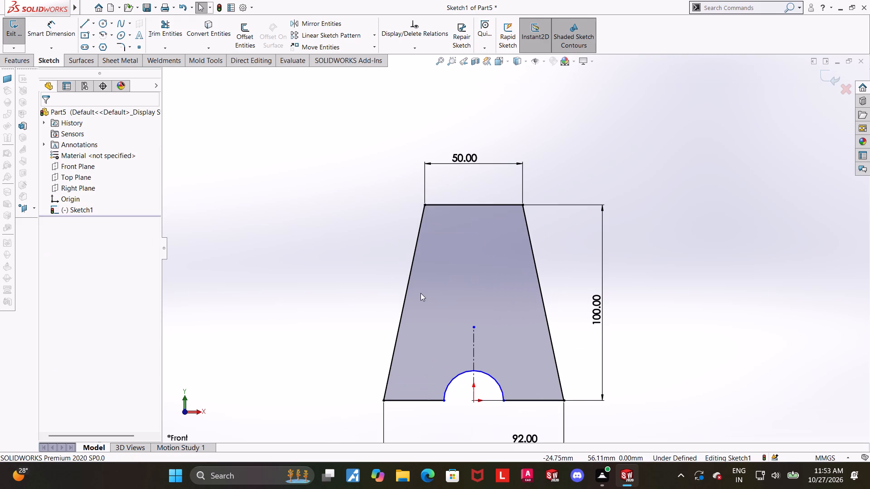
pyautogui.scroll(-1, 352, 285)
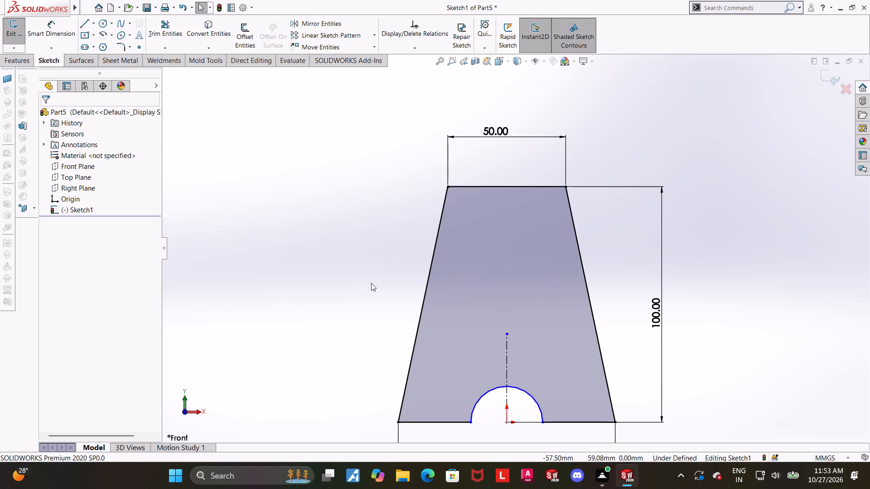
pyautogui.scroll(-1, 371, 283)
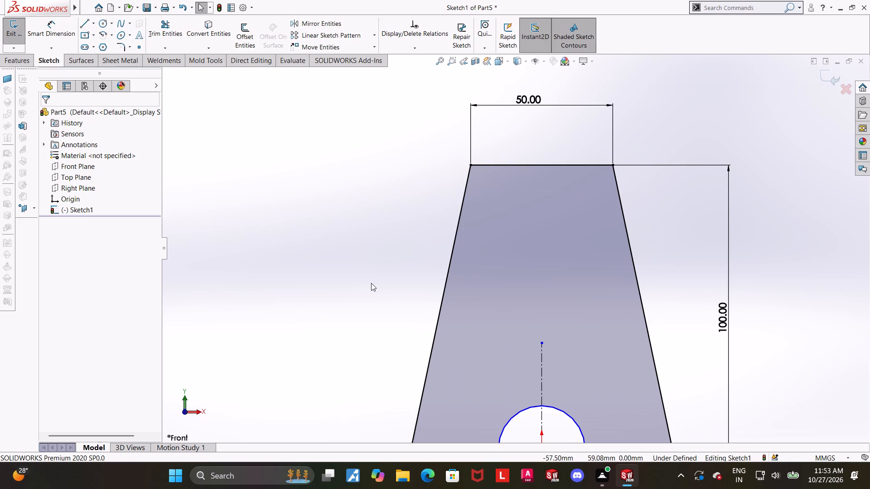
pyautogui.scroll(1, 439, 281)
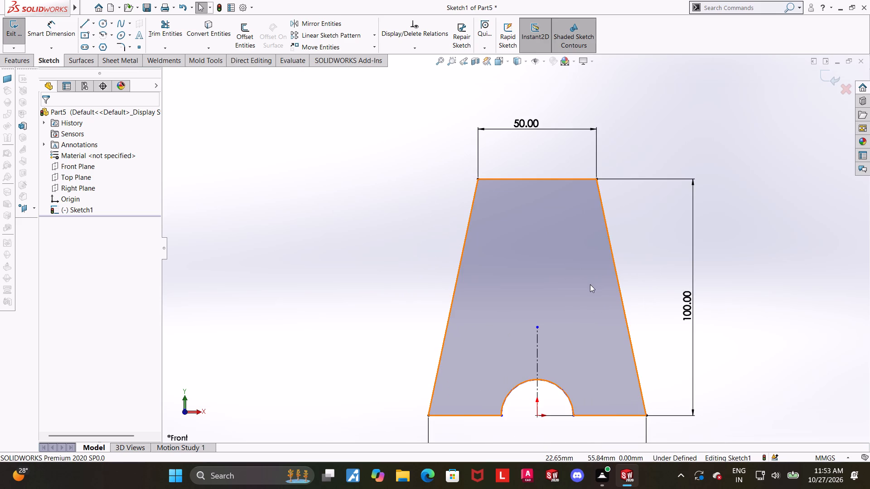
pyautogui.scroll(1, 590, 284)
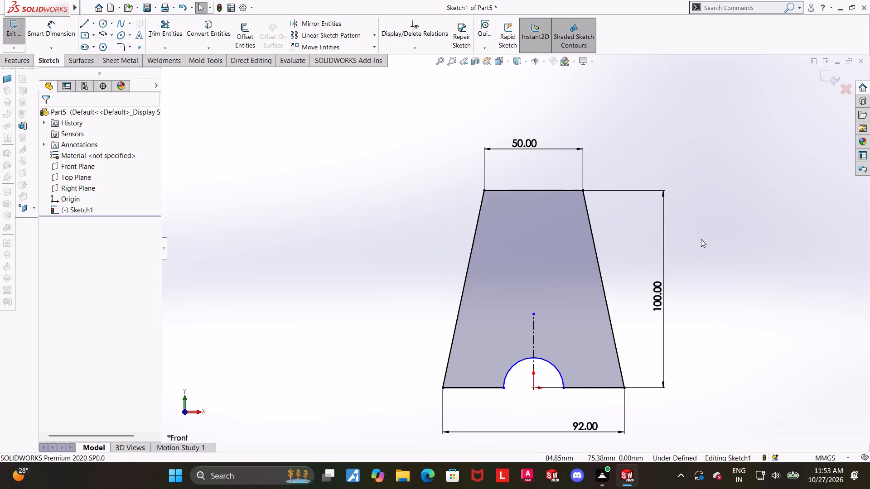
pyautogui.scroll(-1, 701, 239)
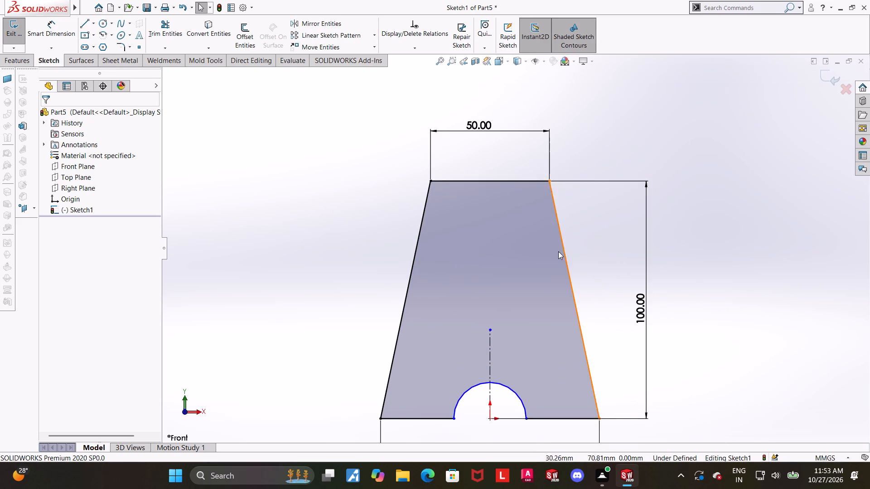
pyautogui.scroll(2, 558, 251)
# Dimension the radius of the semicircular bottom cutout to 13 mm.
pyautogui.scroll(-2, 465, 317)
pyautogui.scroll(-2, 549, 362)
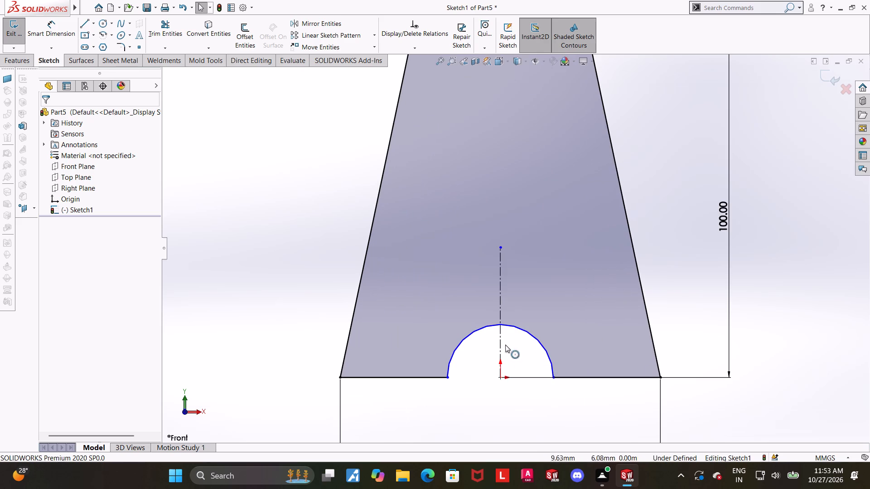
pyautogui.press('Escape')
pyautogui.scroll(1, 542, 356)
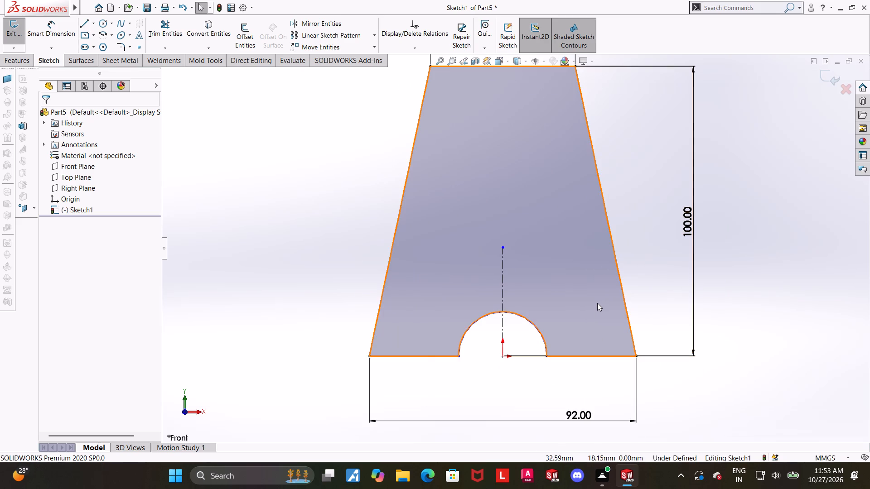
pyautogui.scroll(-1, 597, 303)
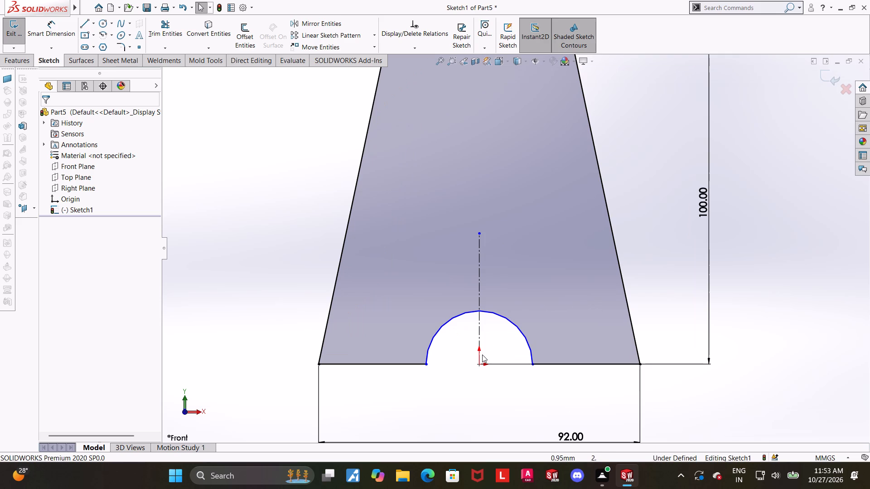
pyautogui.press('Escape')
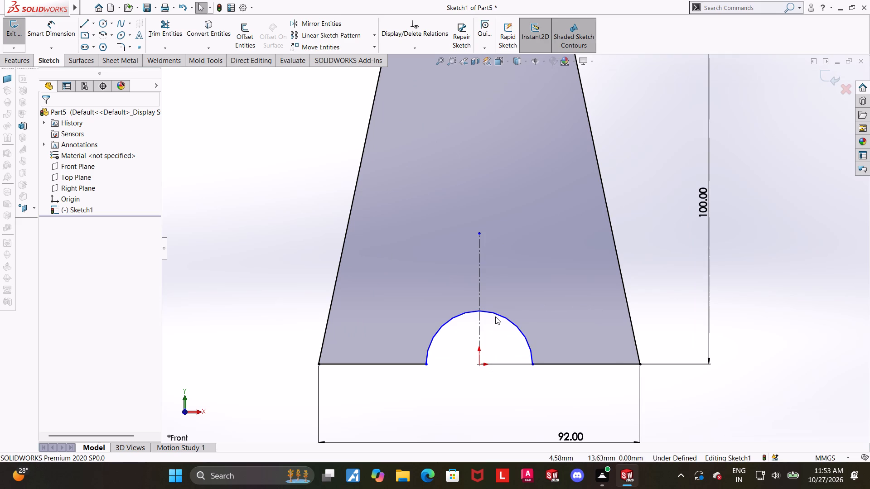
pyautogui.click(38, 24)
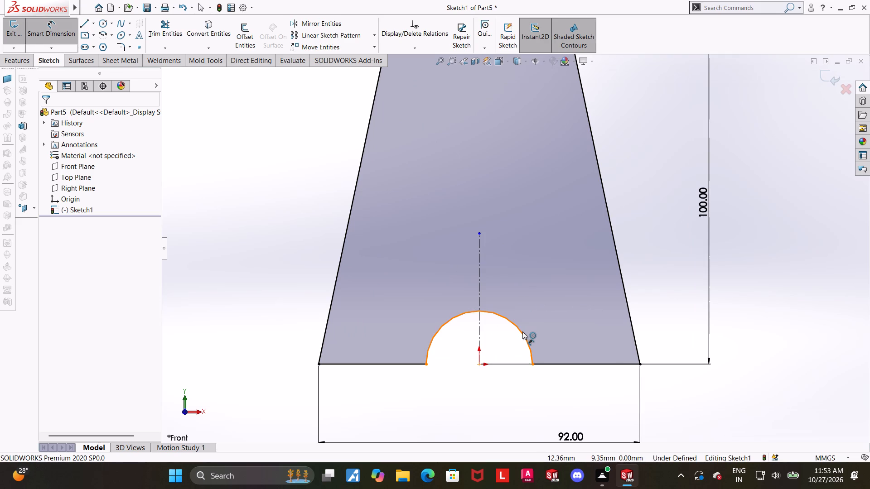
pyautogui.click(522, 331)
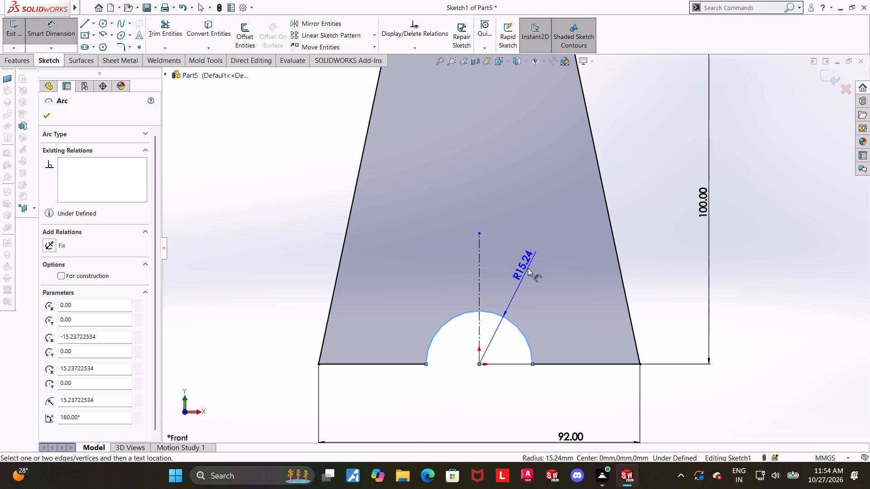
pyautogui.click(536, 245)
pyautogui.write('13')
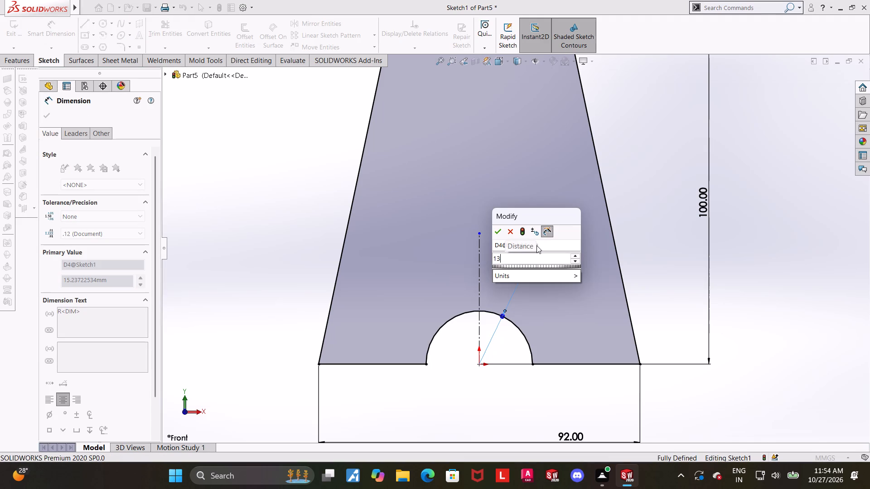
pyautogui.press('Return')
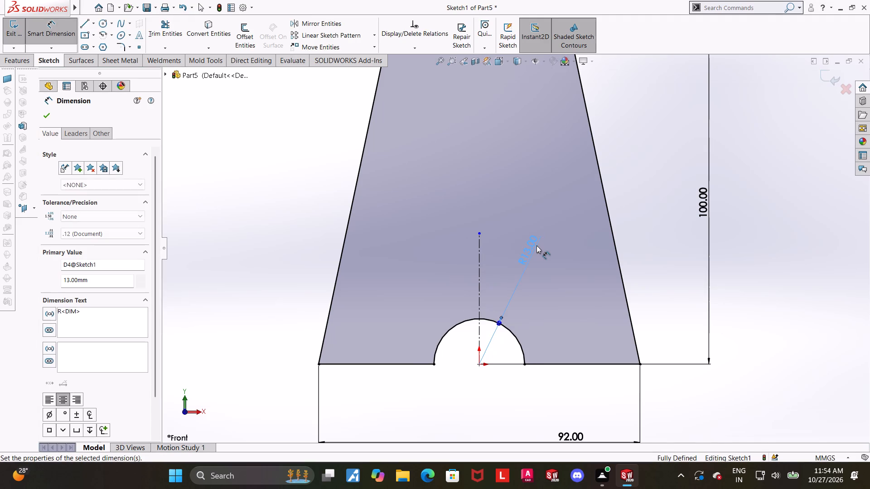
pyautogui.press('Escape')
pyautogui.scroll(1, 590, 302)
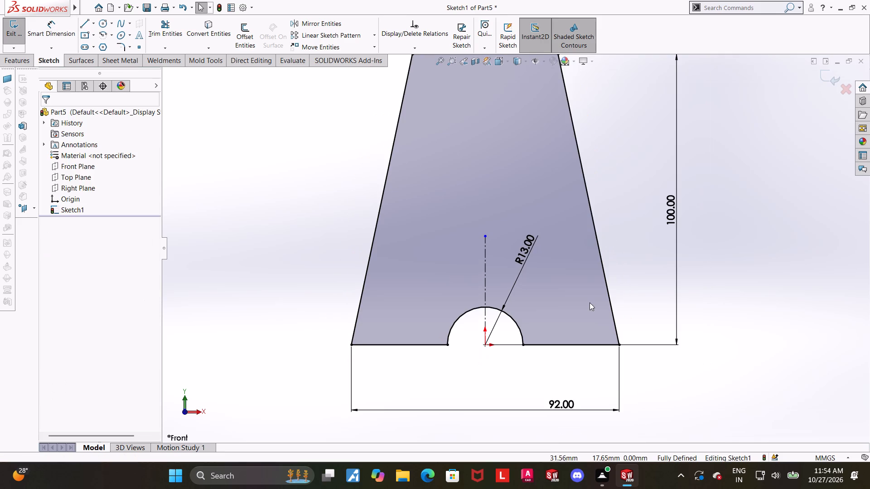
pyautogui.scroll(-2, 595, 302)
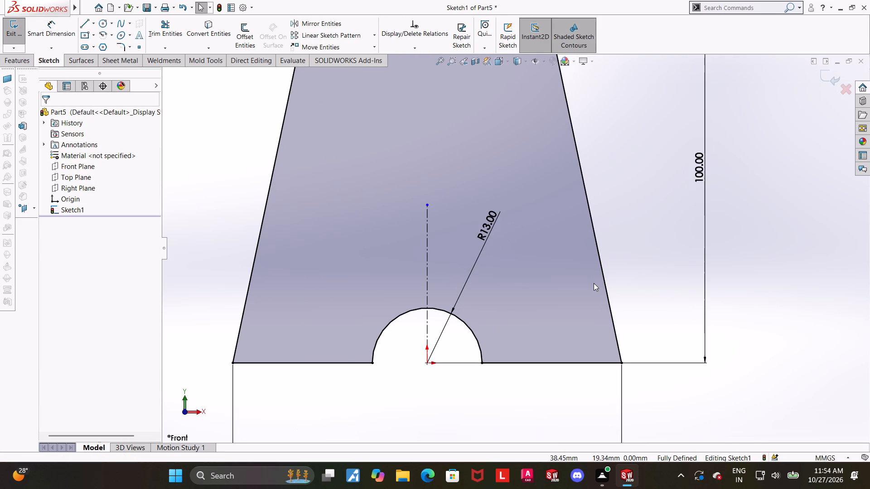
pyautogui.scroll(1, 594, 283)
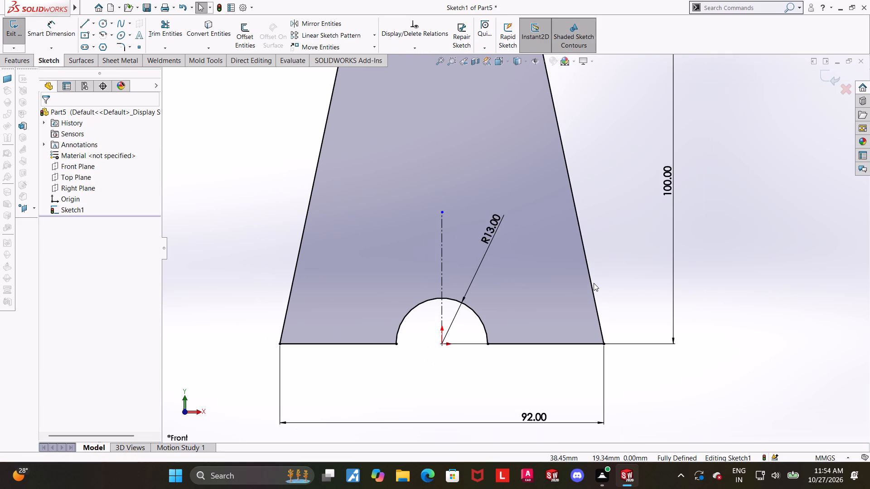
# Inspect the complete dimensioned profile, including its top width, height, base width and cutout radius.
pyautogui.scroll(1, 594, 283)
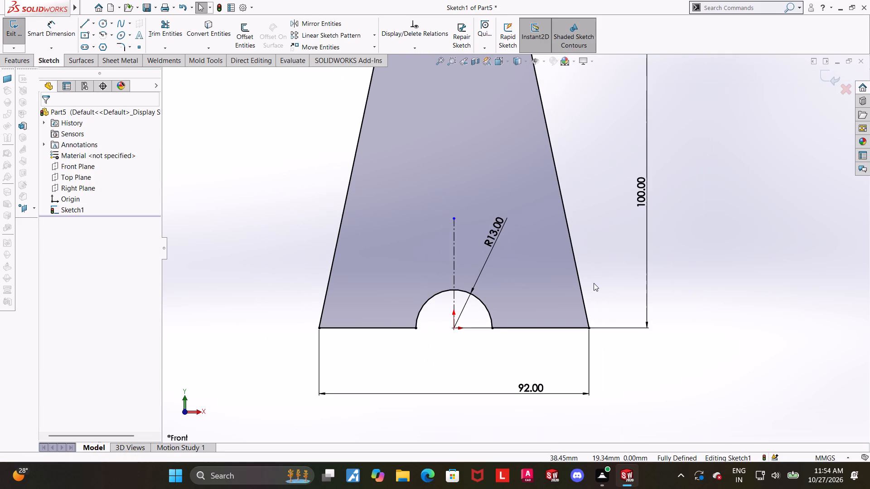
pyautogui.scroll(2, 698, 263)
pyautogui.scroll(1, 611, 177)
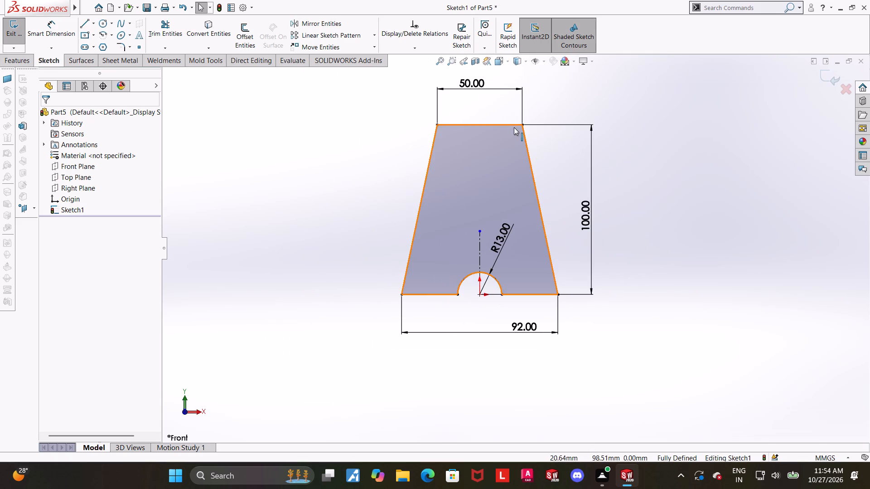
pyautogui.scroll(-1, 514, 127)
pyautogui.scroll(2, 523, 141)
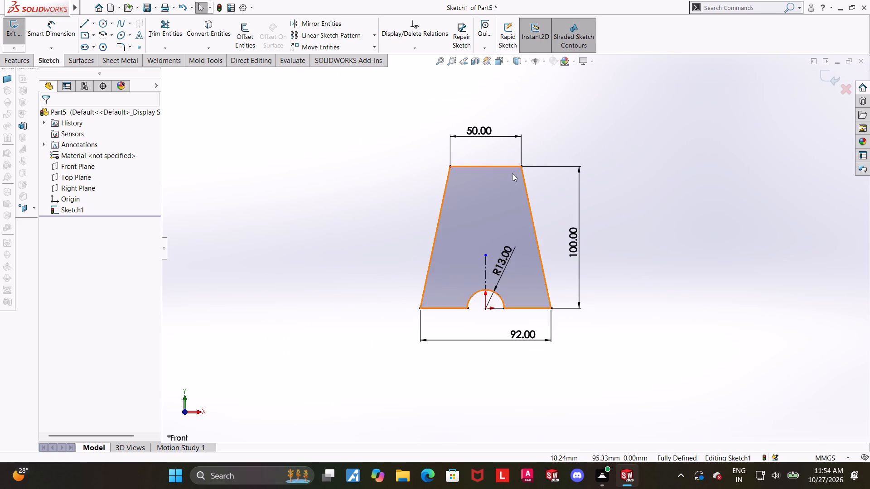
pyautogui.scroll(-1, 512, 173)
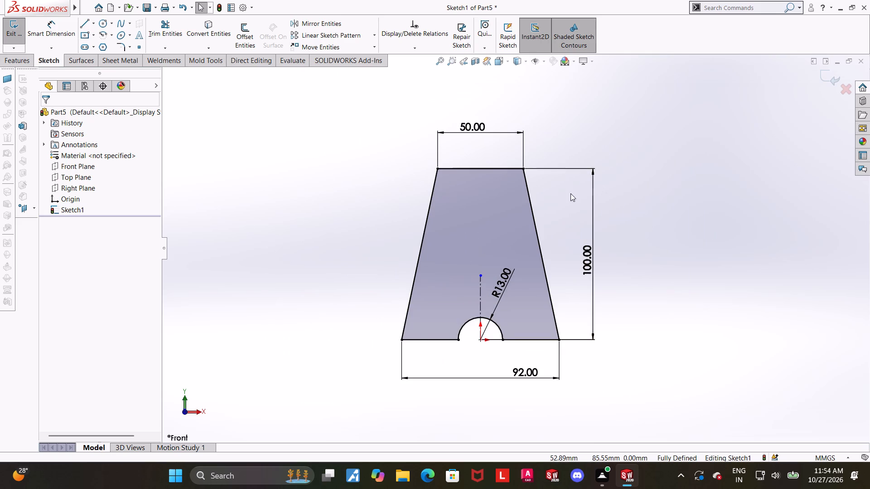
pyautogui.scroll(1, 568, 193)
pyautogui.scroll(-2, 562, 199)
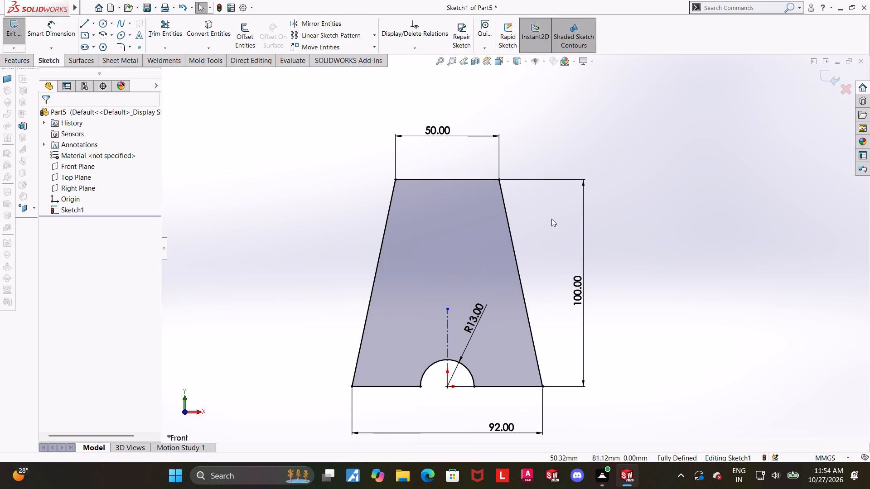
pyautogui.scroll(-1, 551, 219)
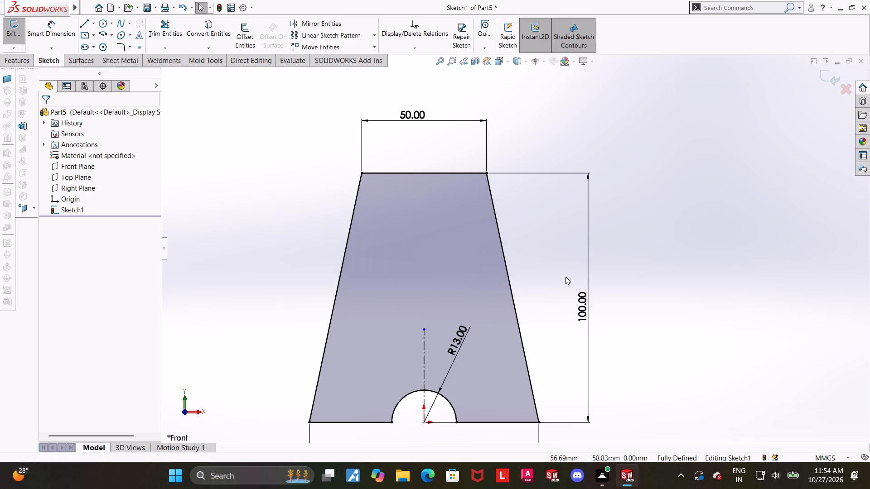
pyautogui.scroll(1, 700, 291)
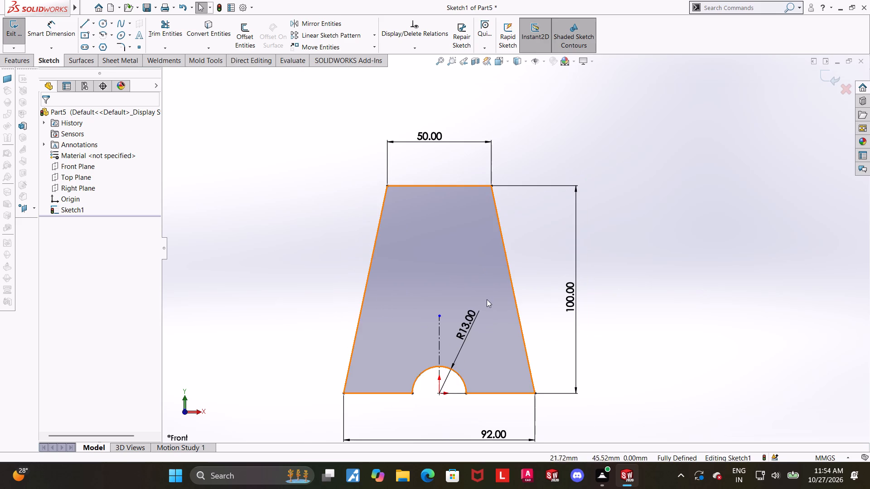
pyautogui.scroll(-1, 493, 301)
pyautogui.scroll(-1, 699, 317)
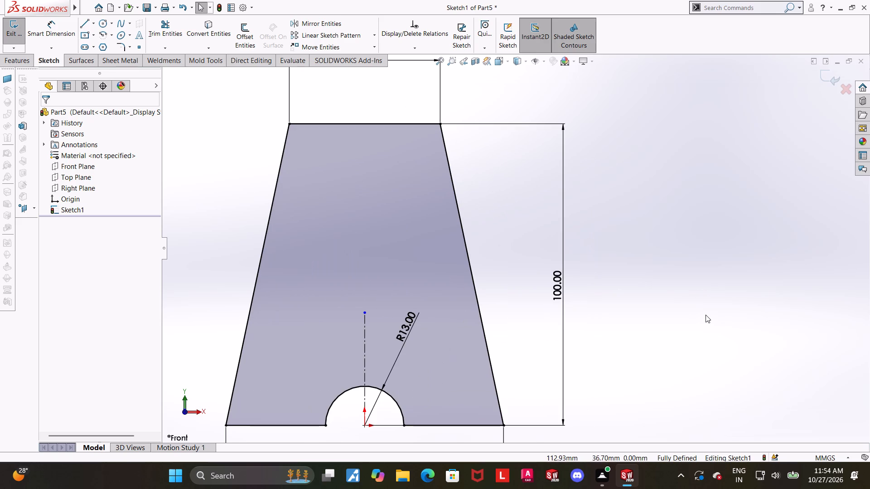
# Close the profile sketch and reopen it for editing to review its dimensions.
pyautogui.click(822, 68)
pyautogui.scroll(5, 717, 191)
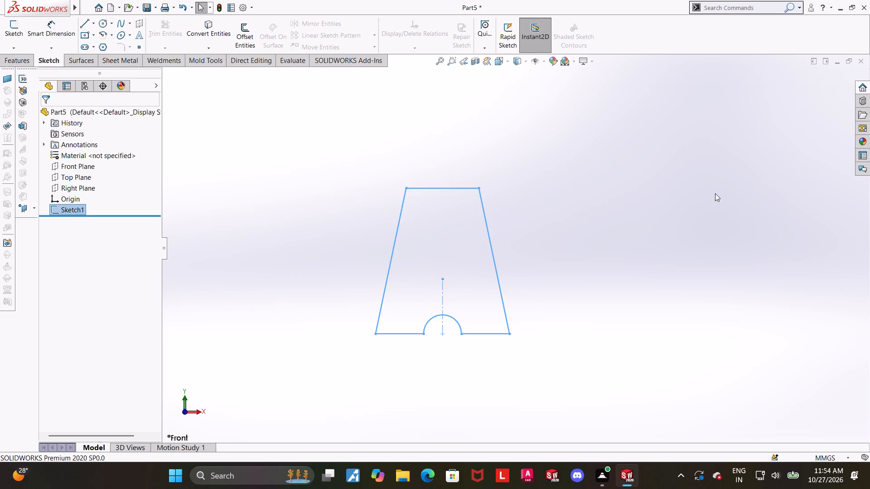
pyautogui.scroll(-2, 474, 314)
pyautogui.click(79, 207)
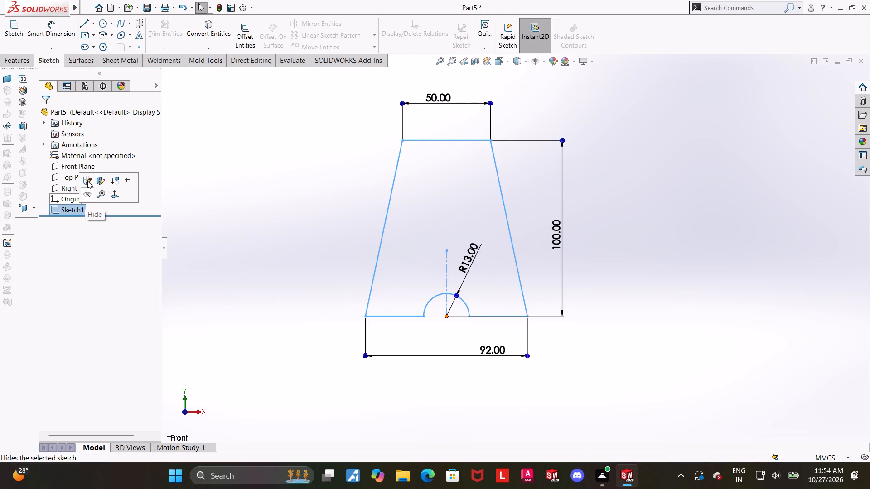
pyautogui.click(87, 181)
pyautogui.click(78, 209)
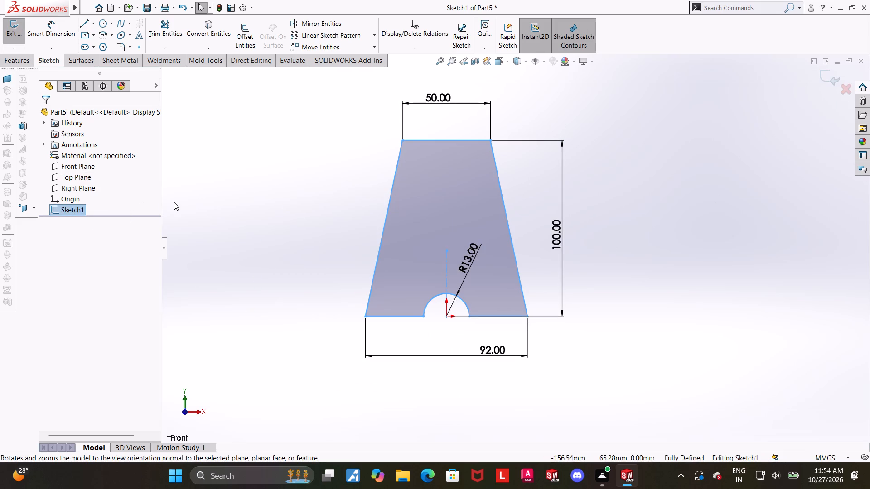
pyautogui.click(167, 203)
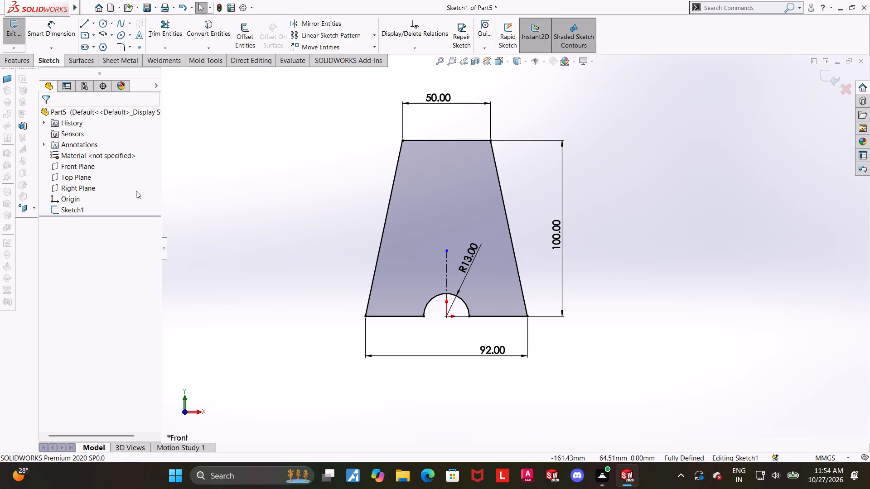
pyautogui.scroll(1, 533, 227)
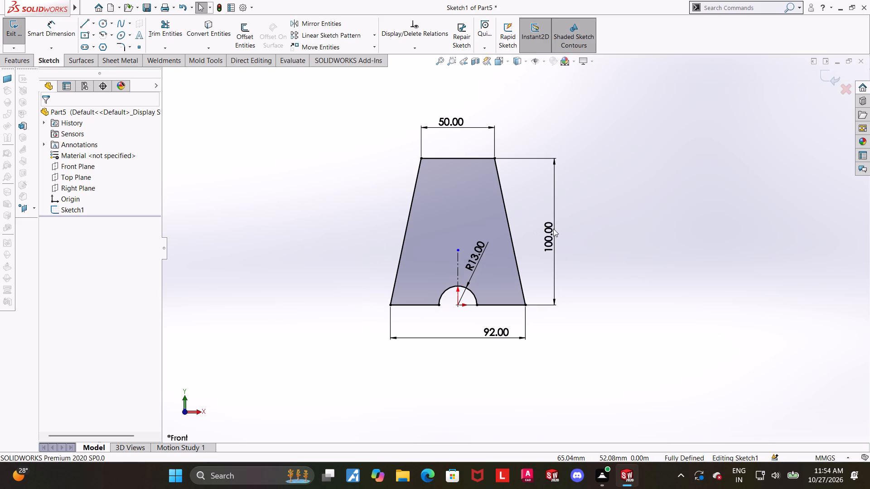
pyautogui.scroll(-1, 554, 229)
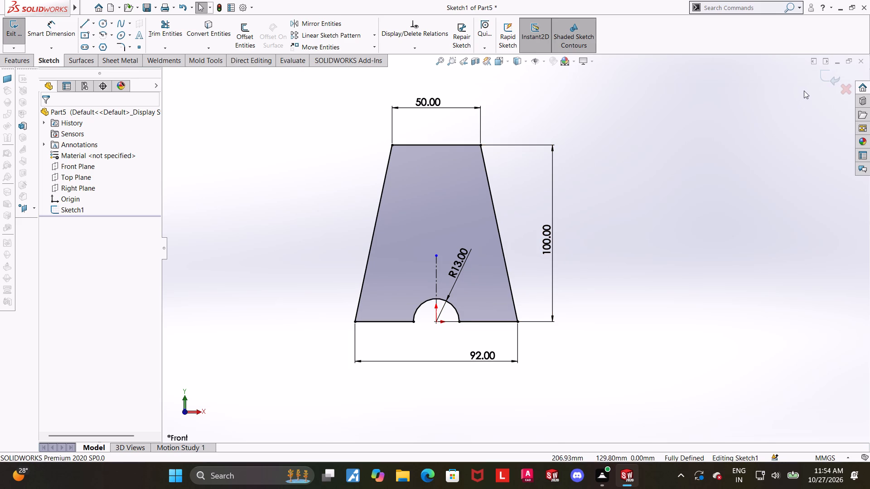
# Exit the profile sketch and extrude it as a blind boss with a depth of 6 mm.
pyautogui.click(824, 78)
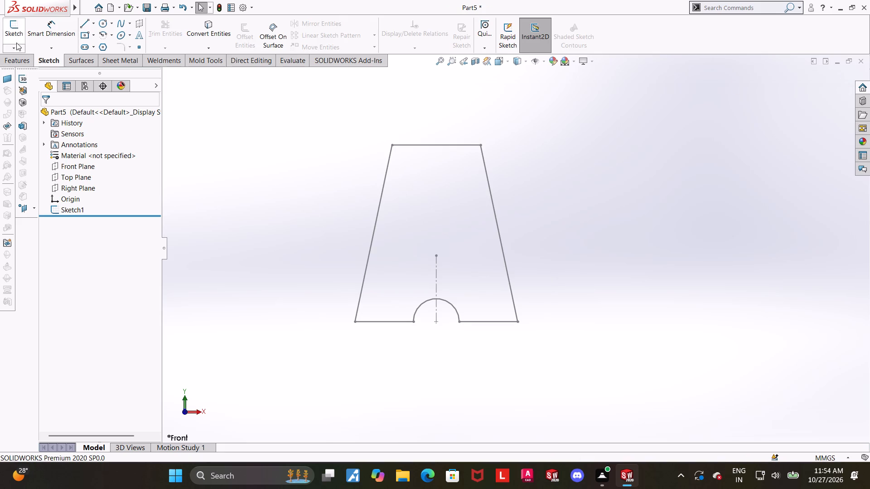
pyautogui.click(15, 53)
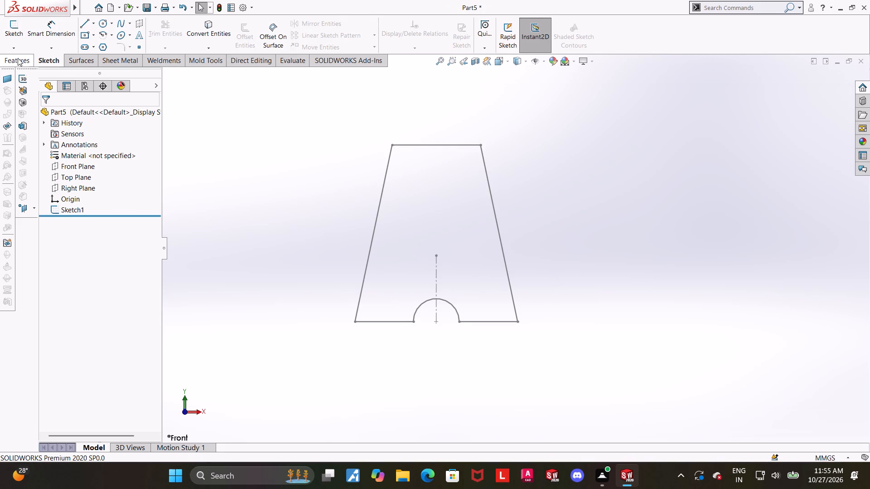
pyautogui.click(18, 58)
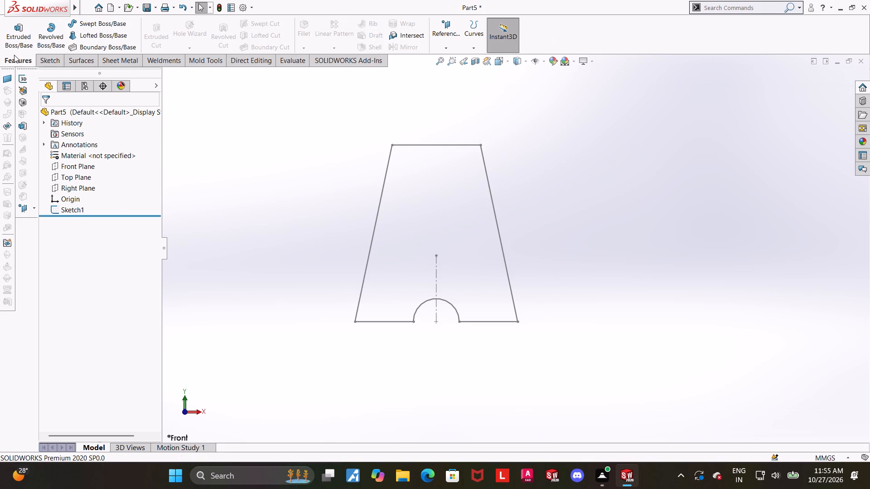
pyautogui.click(14, 22)
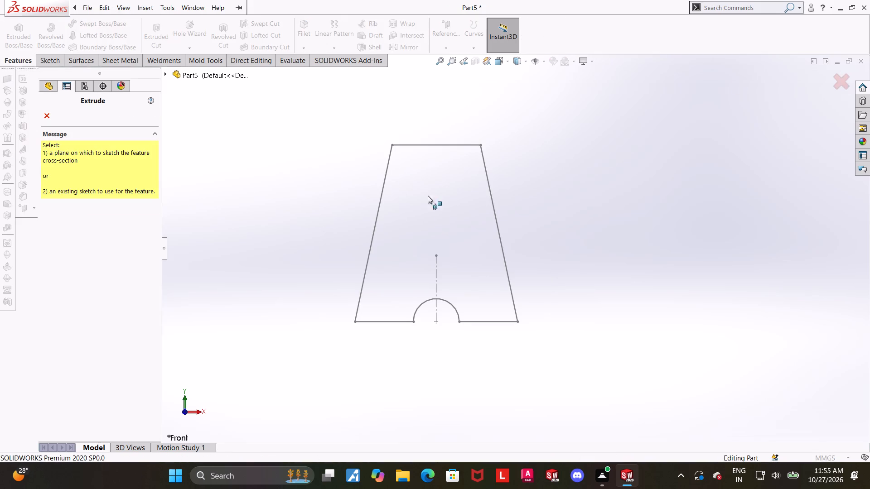
pyautogui.click(167, 74)
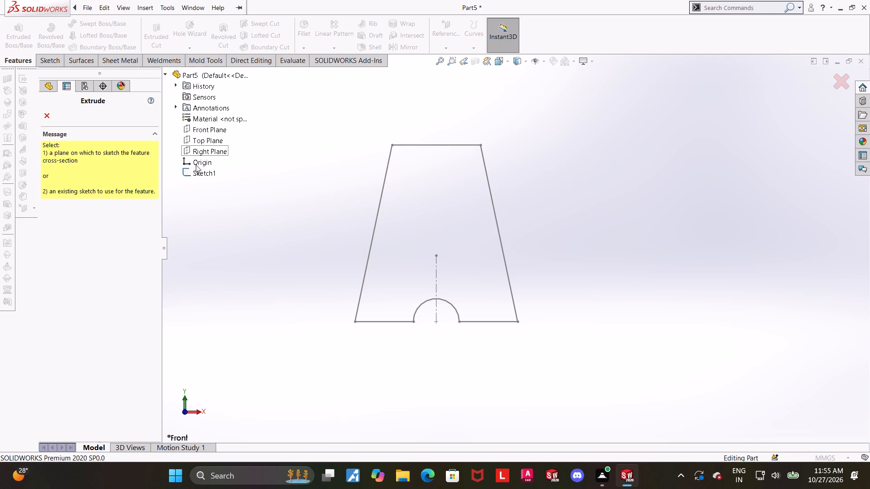
pyautogui.click(197, 168)
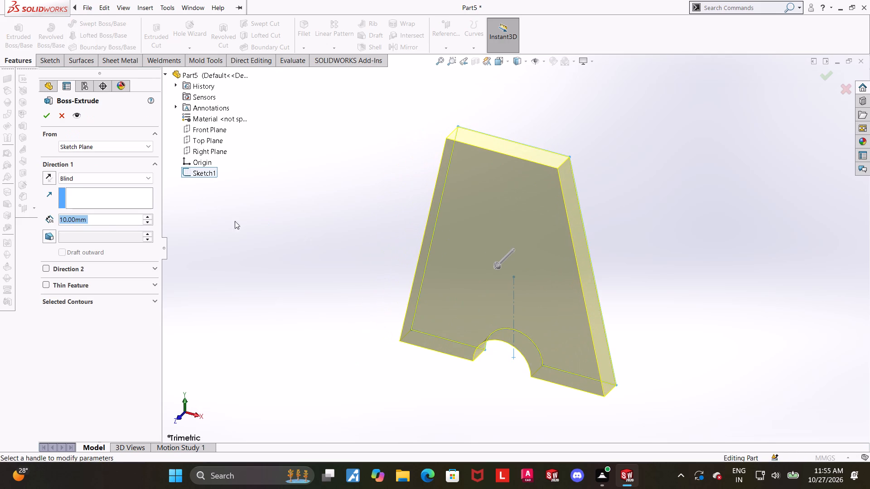
pyautogui.press('6')
pyautogui.press('Return')
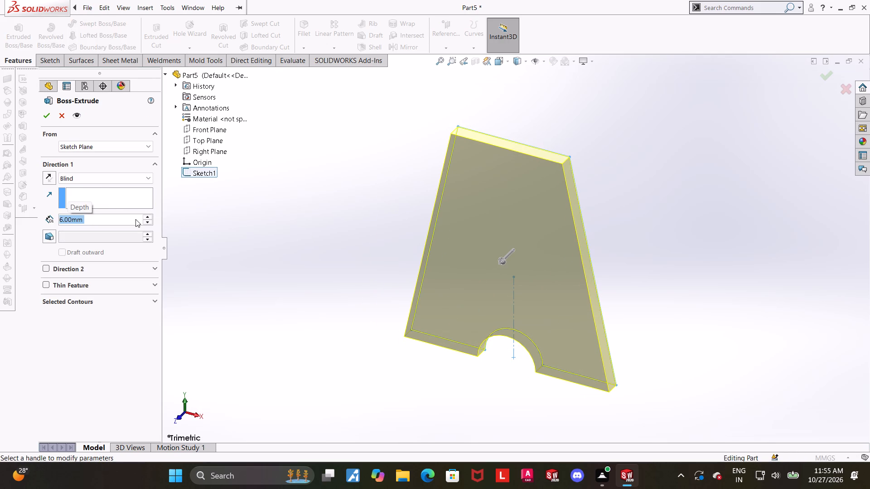
pyautogui.click(49, 123)
pyautogui.click(48, 119)
pyautogui.click(391, 246)
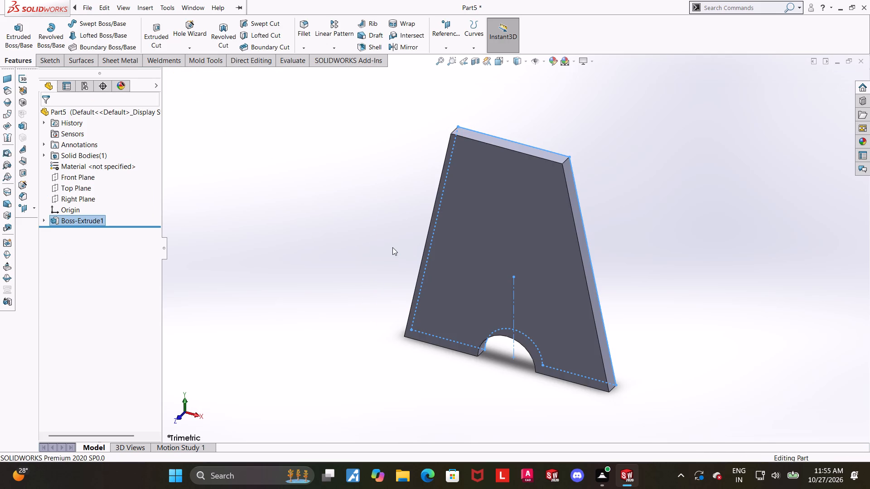
# Start a new sketch on the front face of the extruded plate, viewed normal to that face.
pyautogui.scroll(1, 410, 267)
pyautogui.moveTo(572, 275); pyautogui.dragTo(594, 247, button='middle')
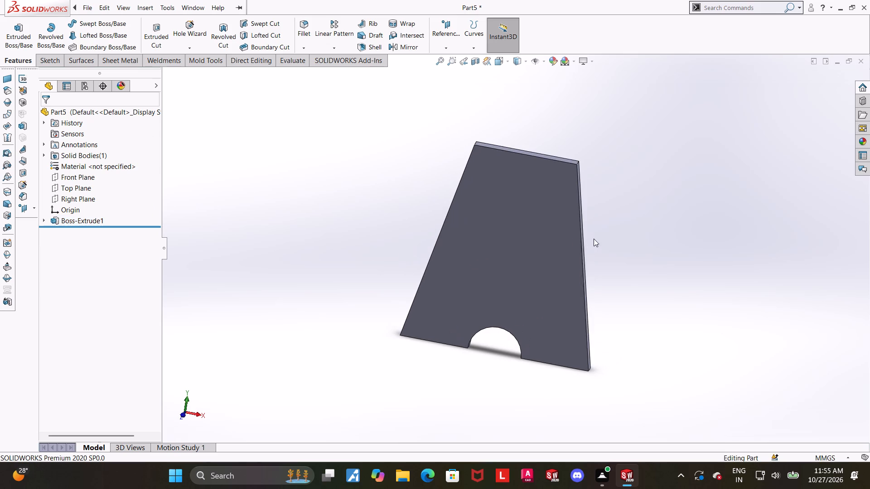
pyautogui.click(501, 236)
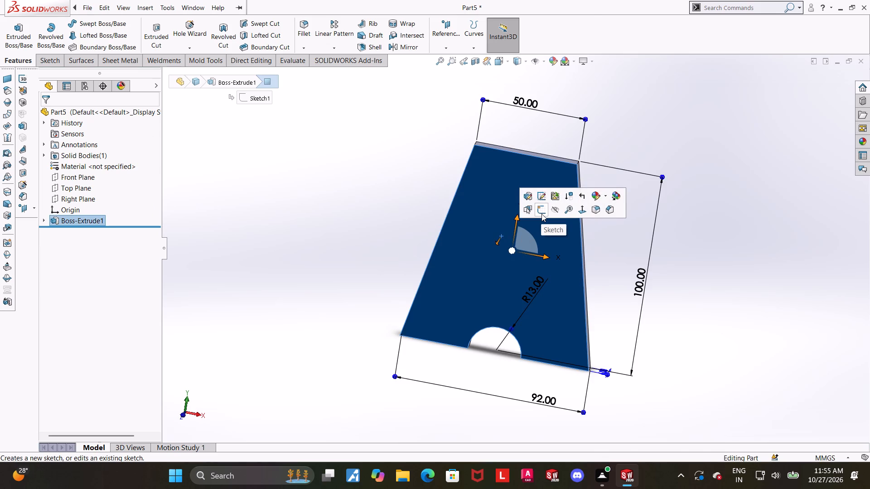
pyautogui.click(90, 233)
pyautogui.click(109, 221)
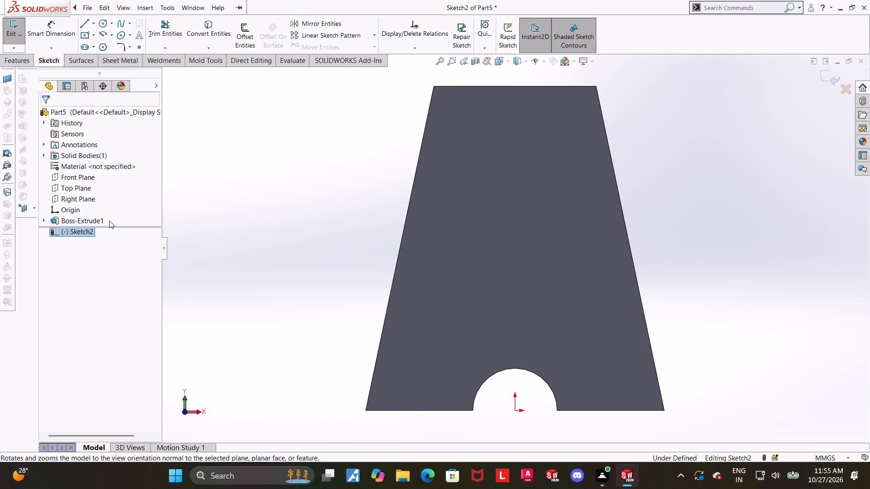
pyautogui.scroll(3, 428, 313)
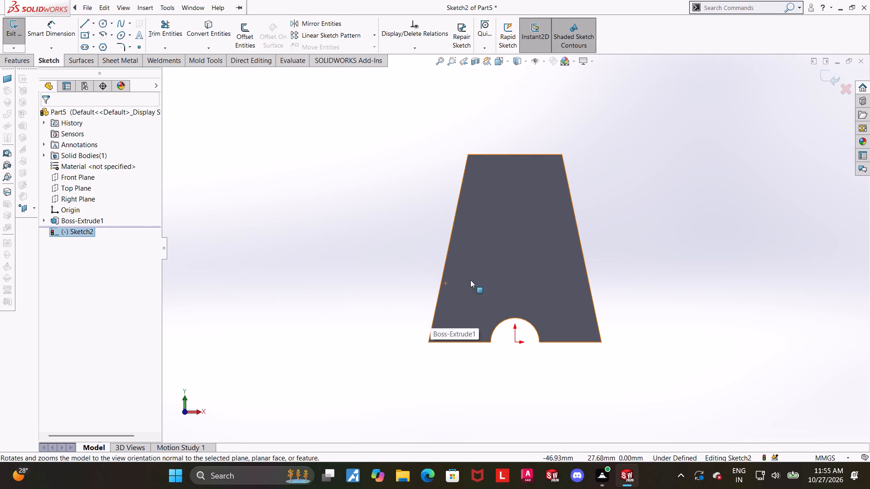
pyautogui.scroll(-1, 697, 262)
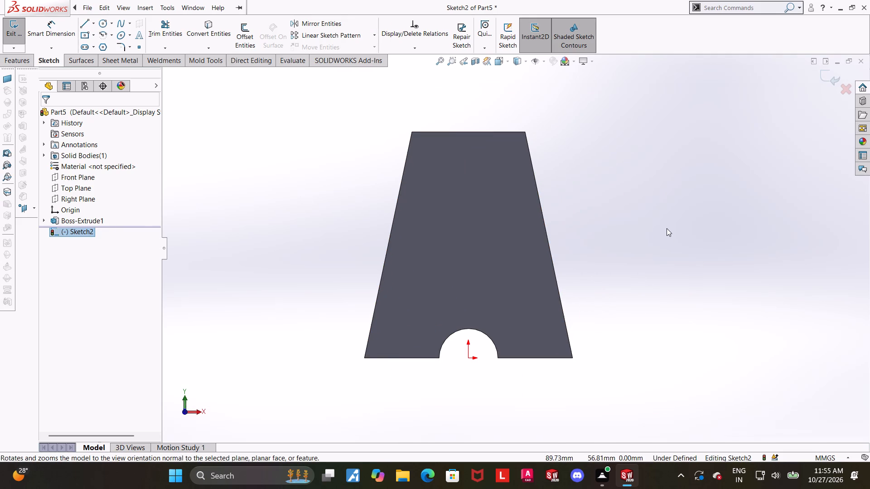
pyautogui.press('Escape')
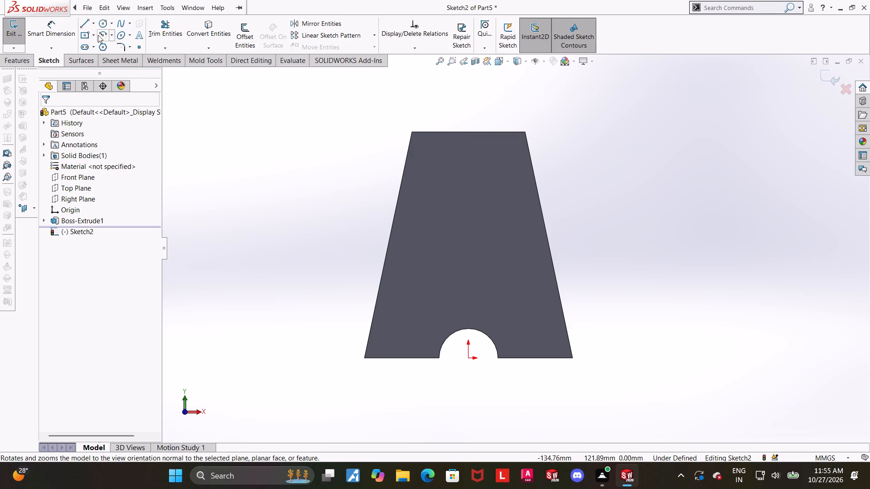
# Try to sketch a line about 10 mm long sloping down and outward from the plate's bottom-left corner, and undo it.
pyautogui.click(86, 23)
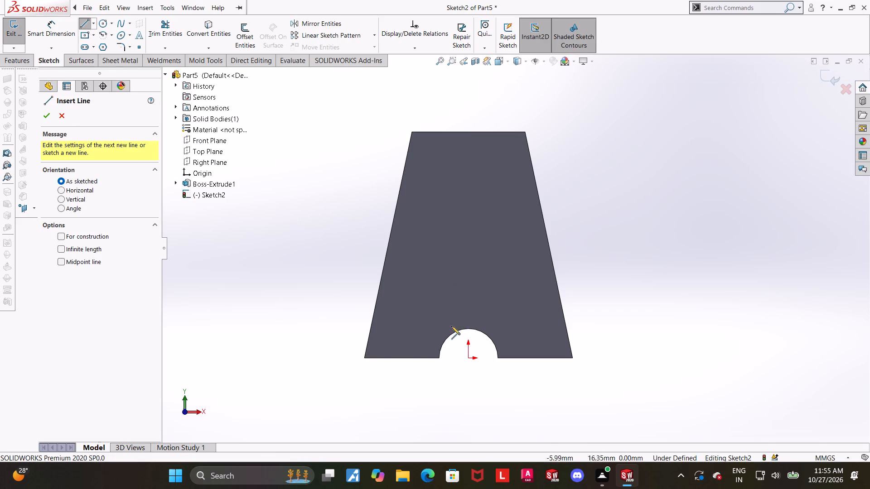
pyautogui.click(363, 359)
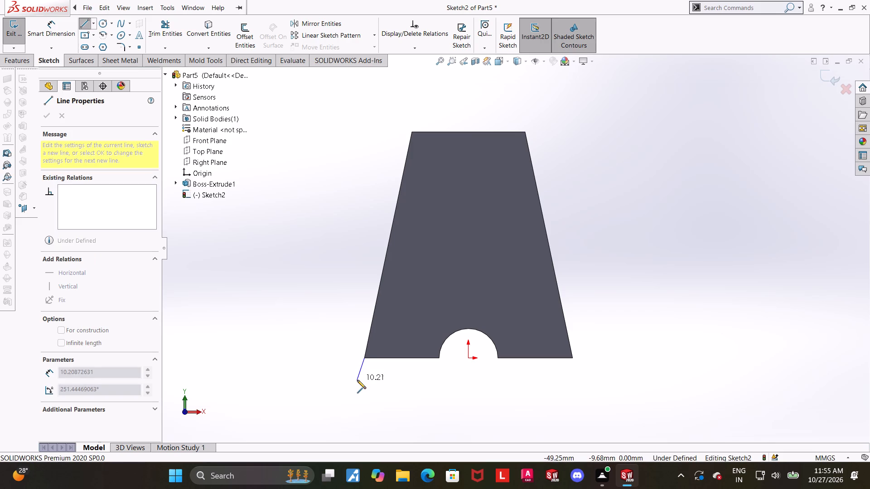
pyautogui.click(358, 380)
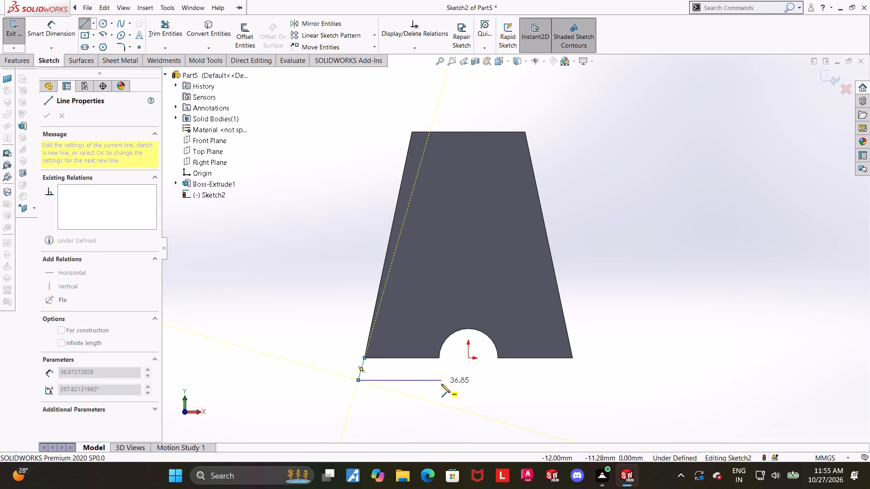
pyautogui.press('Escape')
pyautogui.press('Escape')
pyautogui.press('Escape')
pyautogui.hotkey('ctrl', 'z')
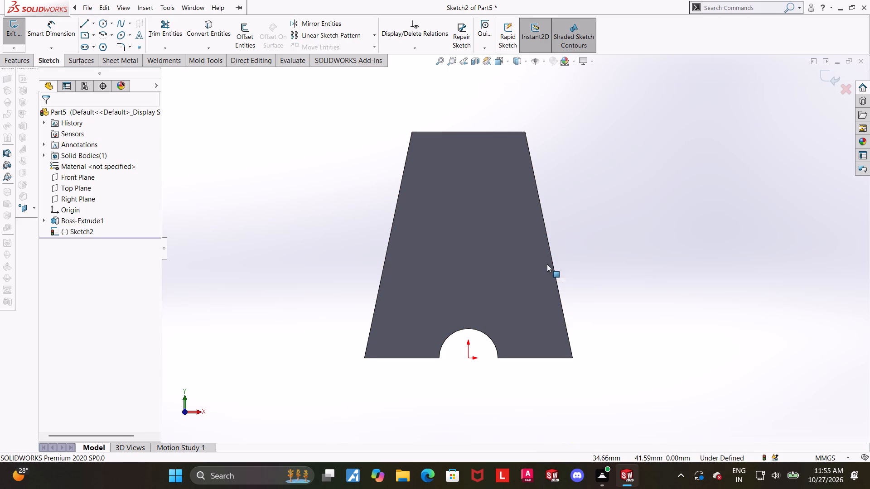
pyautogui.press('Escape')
# Sketch a horizontal line from the plate's left slanted edge, a semicircular arc of about 18.5 mm radius over the cutout, and a horizontal line to the right edge.
pyautogui.scroll(1, 576, 251)
pyautogui.scroll(-1, 593, 222)
pyautogui.scroll(1, 588, 223)
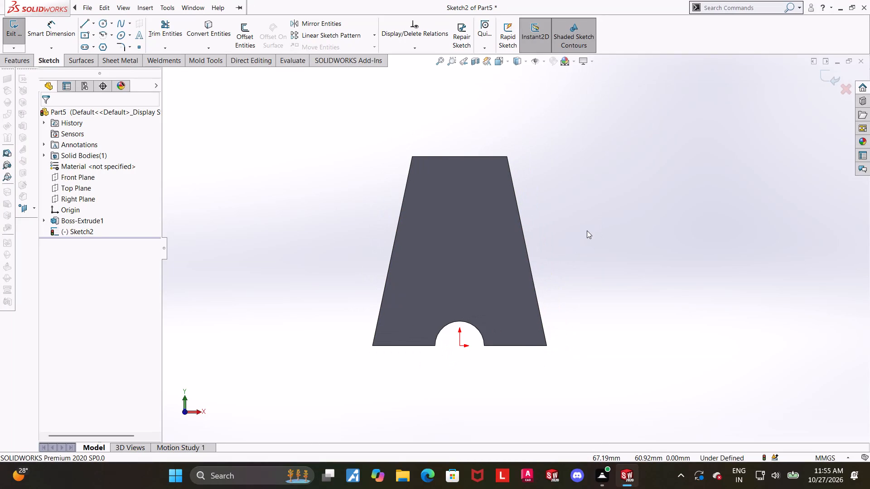
pyautogui.scroll(1, 587, 230)
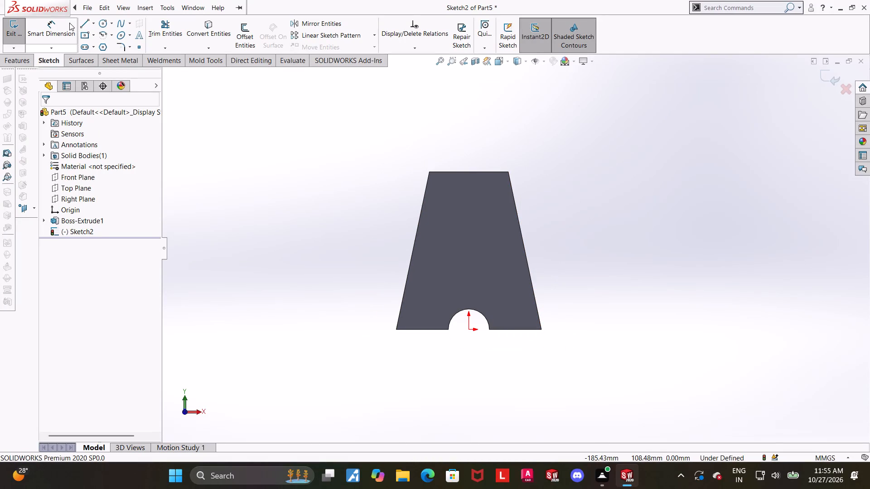
pyautogui.click(87, 24)
pyautogui.scroll(-1, 671, 274)
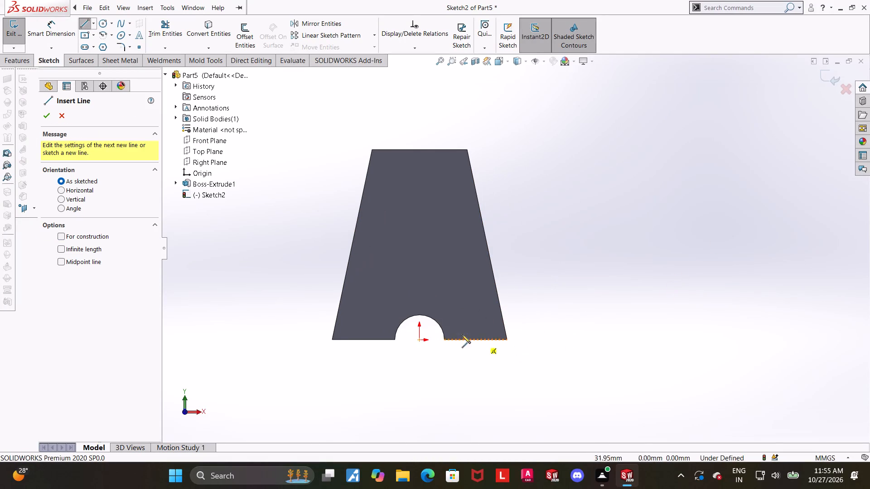
pyautogui.click(335, 324)
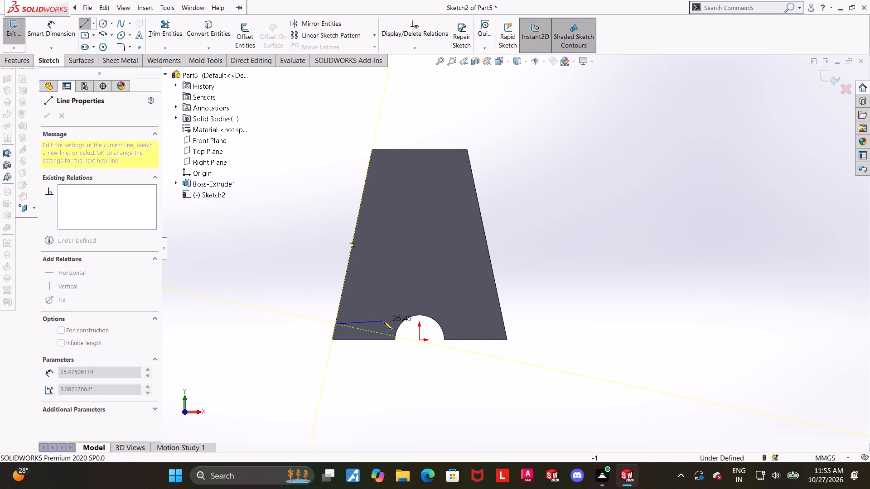
pyautogui.click(384, 321)
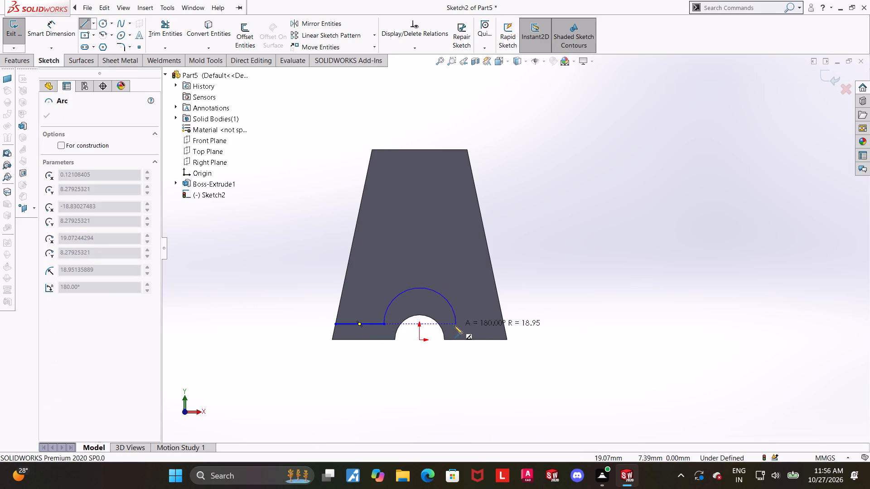
pyautogui.click(454, 326)
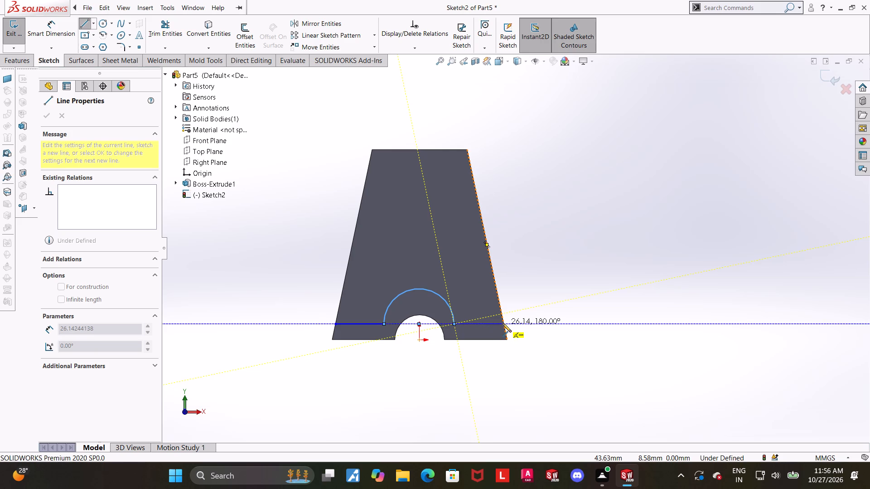
pyautogui.click(503, 323)
pyautogui.press('Escape')
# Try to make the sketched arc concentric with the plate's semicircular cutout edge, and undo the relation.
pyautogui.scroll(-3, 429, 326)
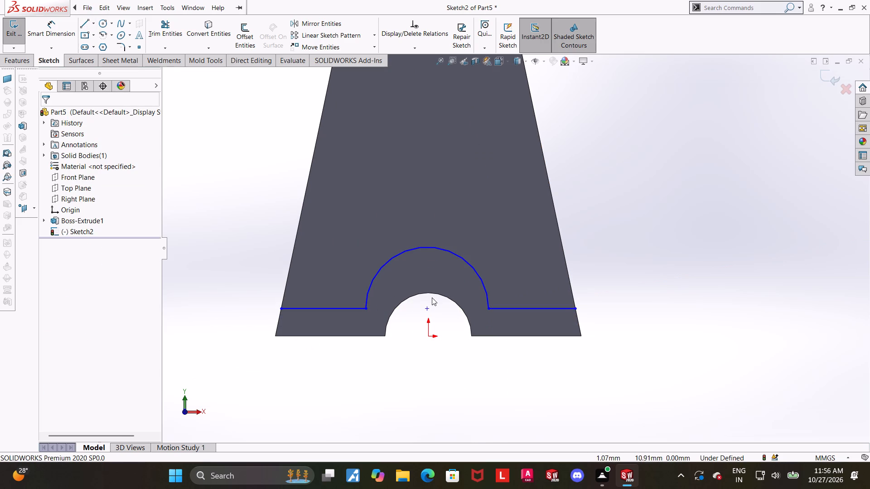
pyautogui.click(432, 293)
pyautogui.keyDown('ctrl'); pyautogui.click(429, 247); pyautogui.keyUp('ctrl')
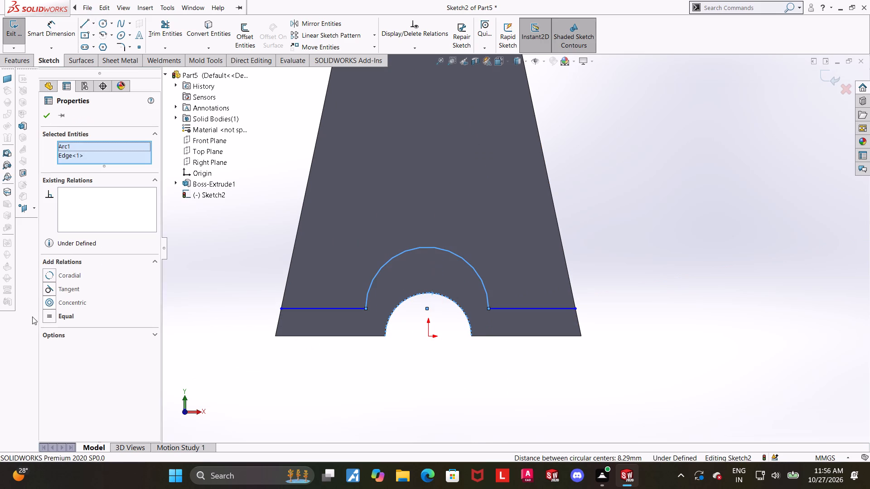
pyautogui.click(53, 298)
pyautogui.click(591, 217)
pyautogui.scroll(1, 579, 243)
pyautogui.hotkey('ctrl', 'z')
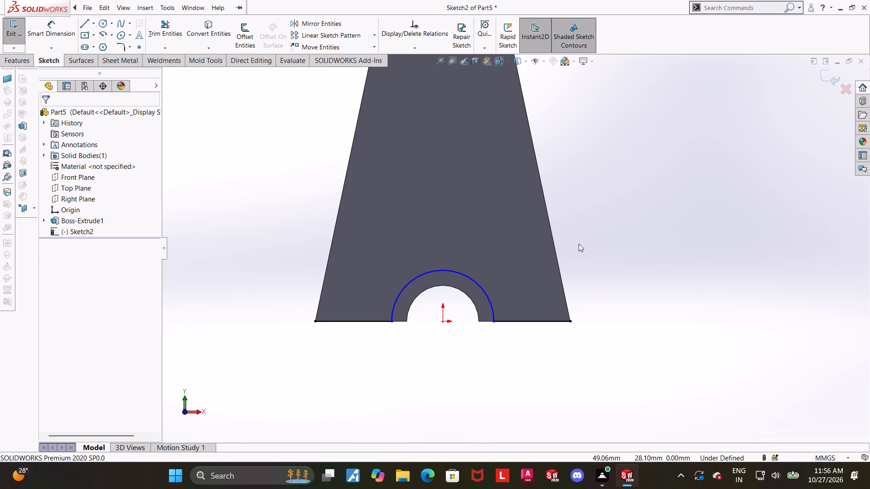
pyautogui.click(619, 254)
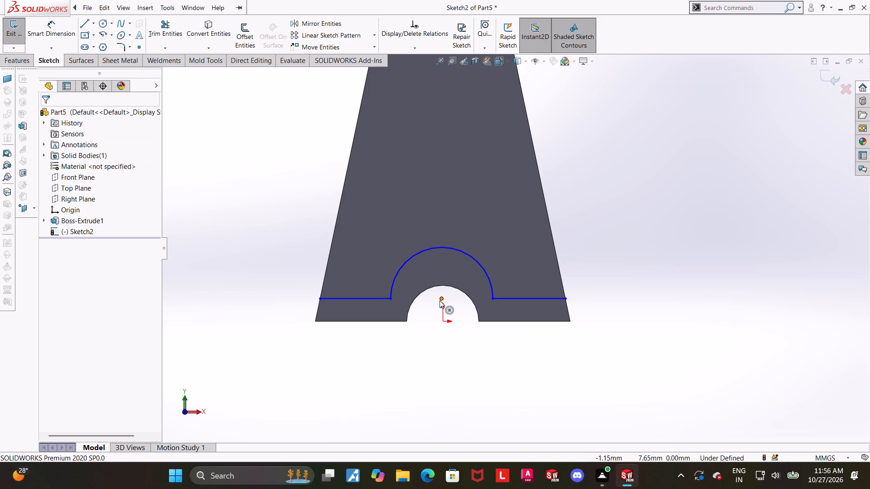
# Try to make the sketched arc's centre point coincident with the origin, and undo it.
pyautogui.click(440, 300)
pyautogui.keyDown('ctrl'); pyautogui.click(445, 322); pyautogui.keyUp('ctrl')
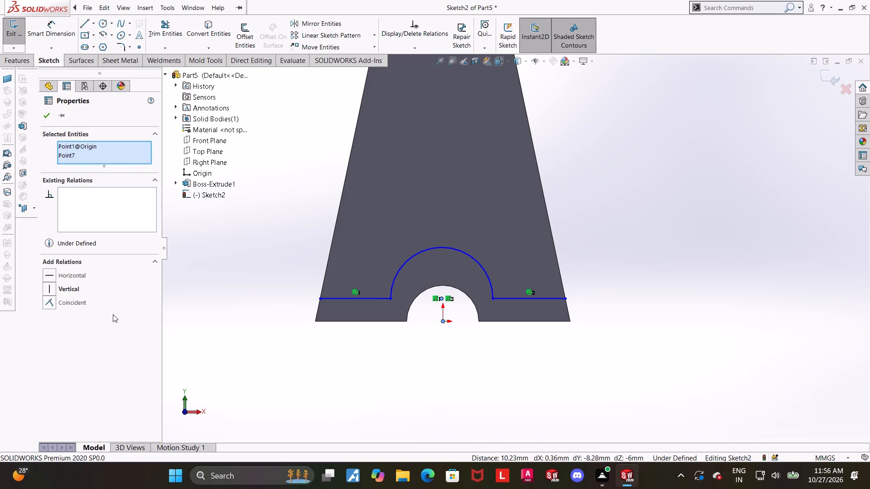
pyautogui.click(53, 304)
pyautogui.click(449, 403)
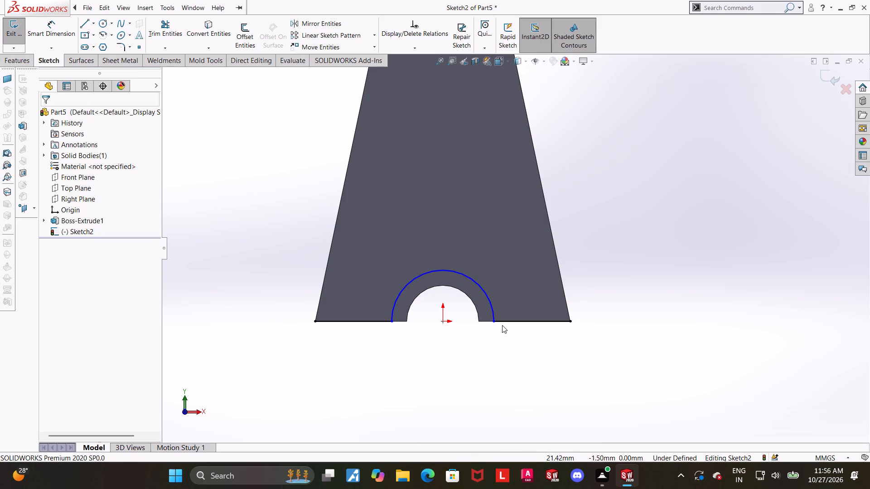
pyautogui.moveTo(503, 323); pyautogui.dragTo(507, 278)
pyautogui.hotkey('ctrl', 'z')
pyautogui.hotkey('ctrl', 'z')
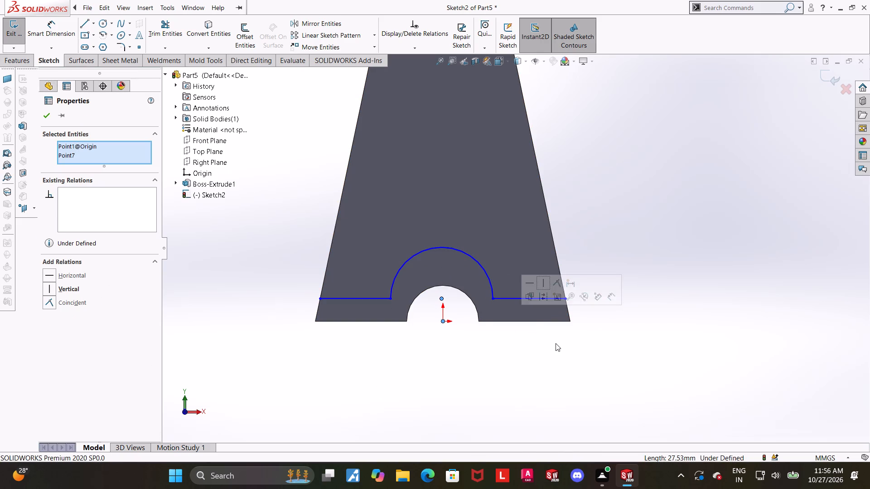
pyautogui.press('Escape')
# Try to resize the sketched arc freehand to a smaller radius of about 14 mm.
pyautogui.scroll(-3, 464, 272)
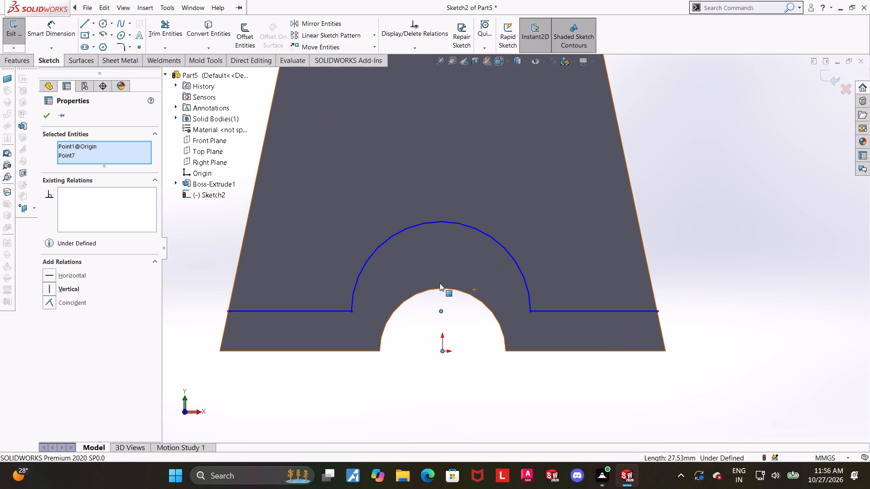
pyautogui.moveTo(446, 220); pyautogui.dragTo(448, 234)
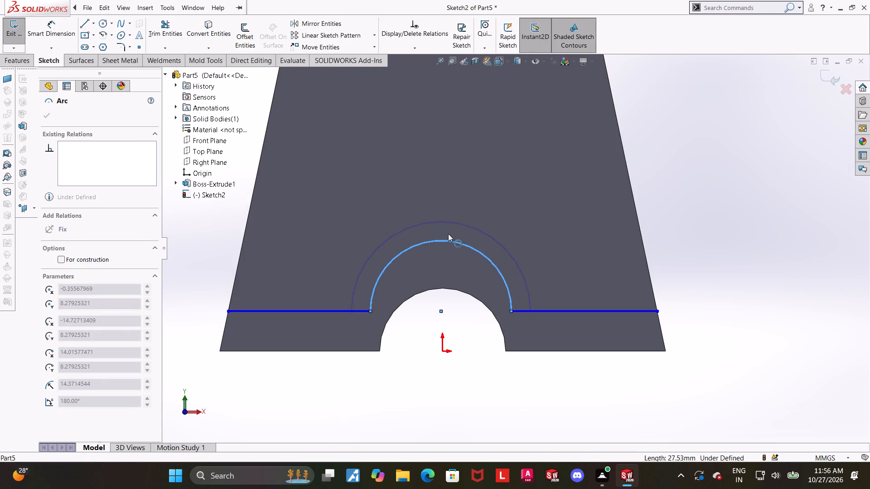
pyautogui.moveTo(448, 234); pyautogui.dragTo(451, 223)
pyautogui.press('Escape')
# Trim away the semicircular arc, keeping the two horizontal lines.
pyautogui.click(163, 34)
pyautogui.moveTo(409, 269); pyautogui.dragTo(385, 177)
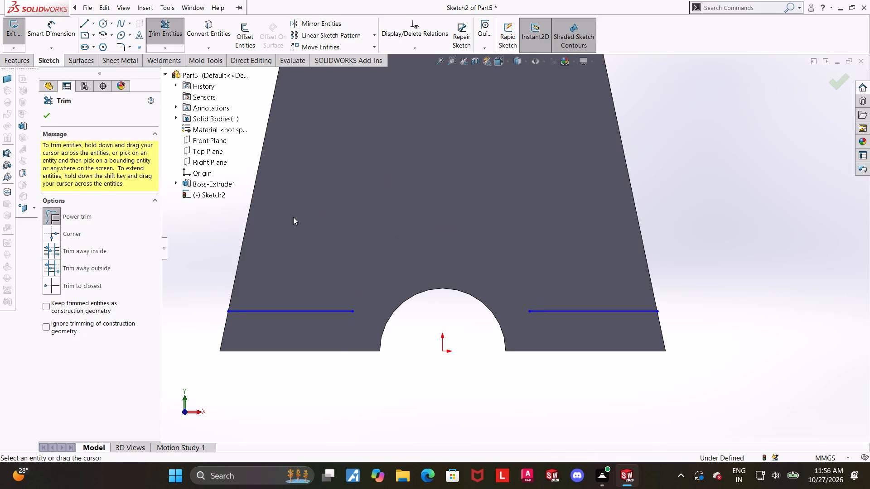
pyautogui.press('Escape')
pyautogui.press('Escape')
# Sketch a centerpoint arc centred on the origin, running over the cutout from the left horizontal line to the right one.
pyautogui.click(110, 35)
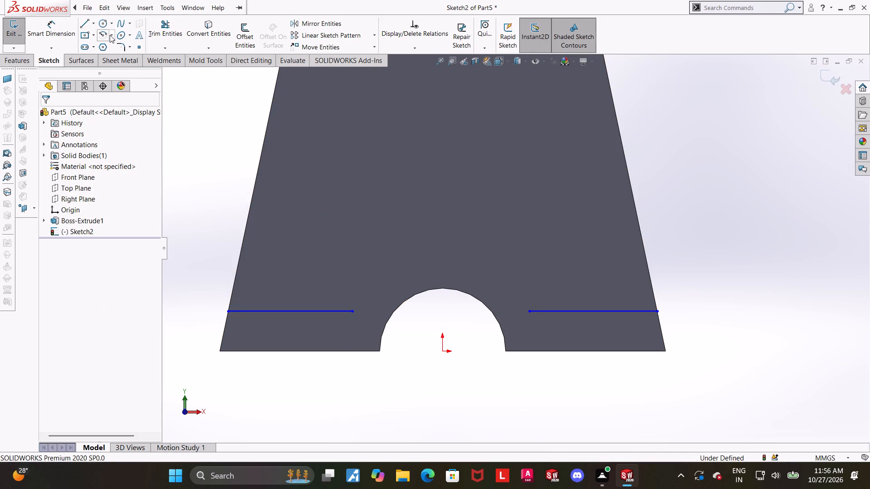
pyautogui.click(105, 35)
pyautogui.click(443, 350)
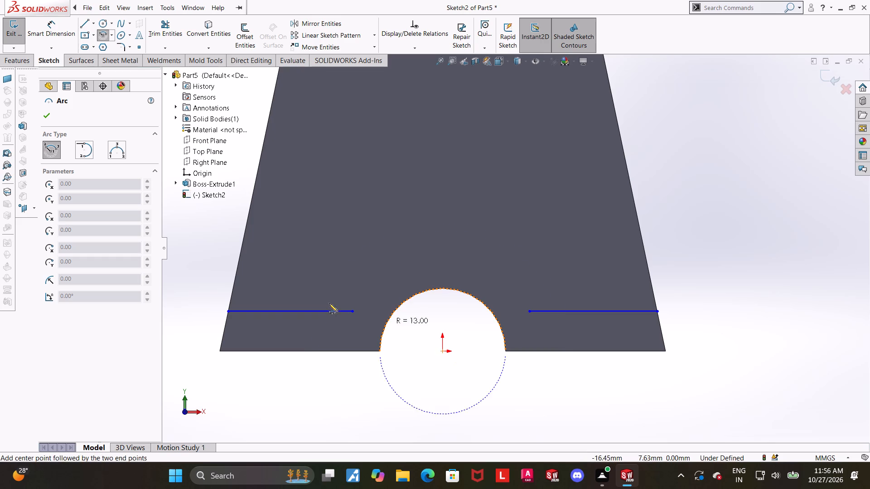
pyautogui.click(328, 310)
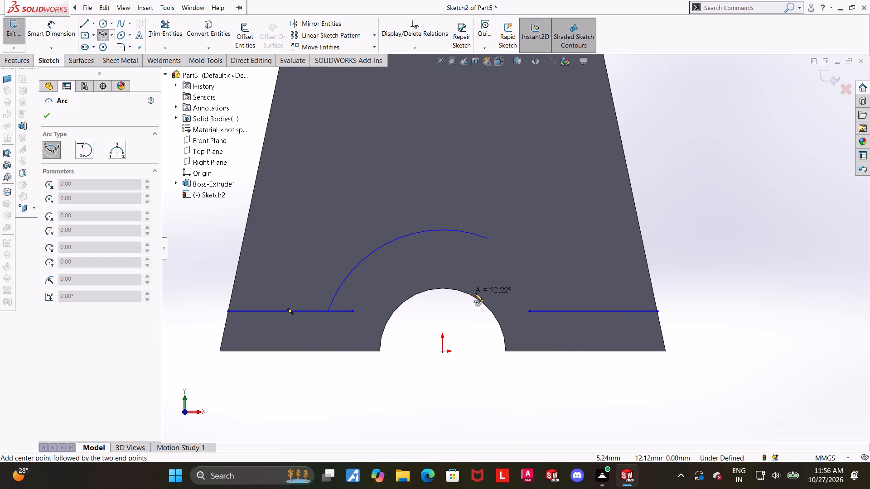
pyautogui.click(562, 308)
pyautogui.press('Escape')
pyautogui.press('Escape')
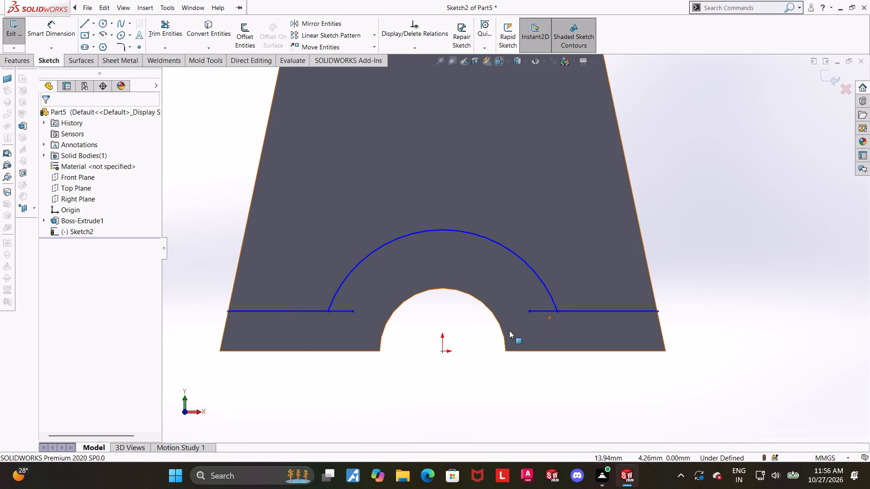
# Merge the inner endpoints of the two horizontal lines with the corresponding ends of the arc.
pyautogui.keyDown('ctrl'); pyautogui.click(353, 312); pyautogui.keyUp('ctrl')
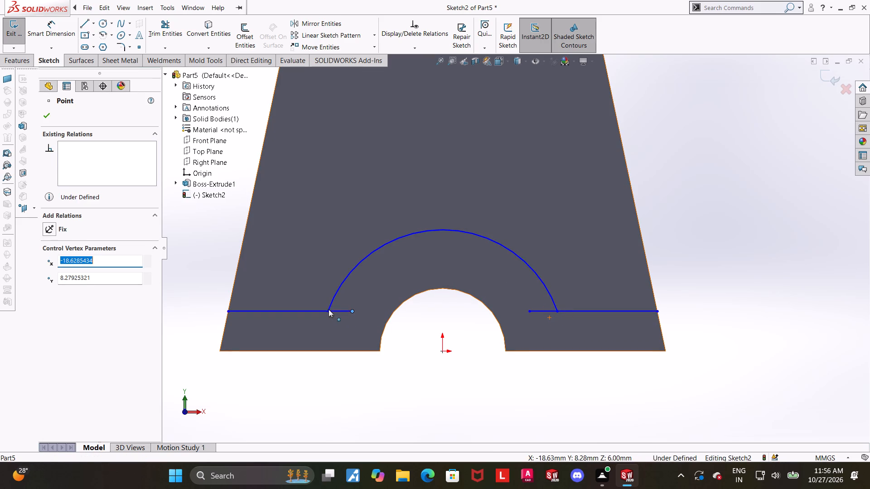
pyautogui.keyDown('ctrl'); pyautogui.click(329, 309); pyautogui.keyUp('ctrl')
pyautogui.click(53, 315)
pyautogui.click(509, 385)
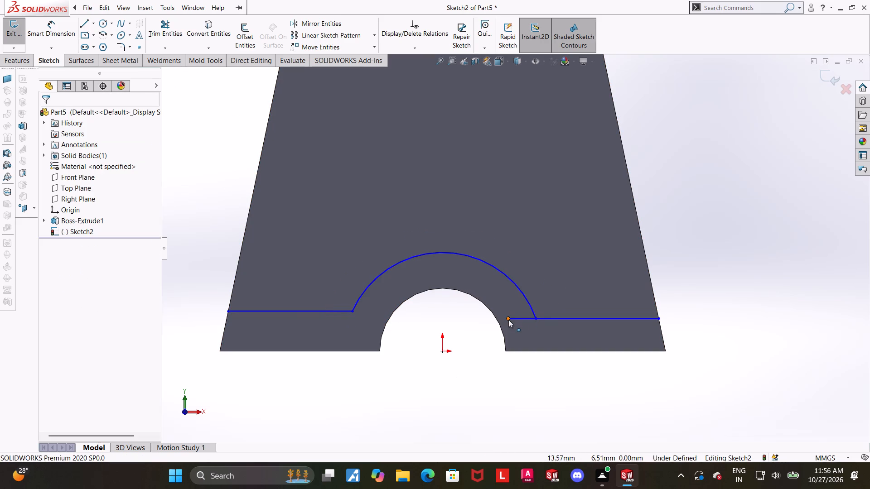
pyautogui.click(508, 320)
pyautogui.keyDown('ctrl'); pyautogui.click(535, 318); pyautogui.keyUp('ctrl')
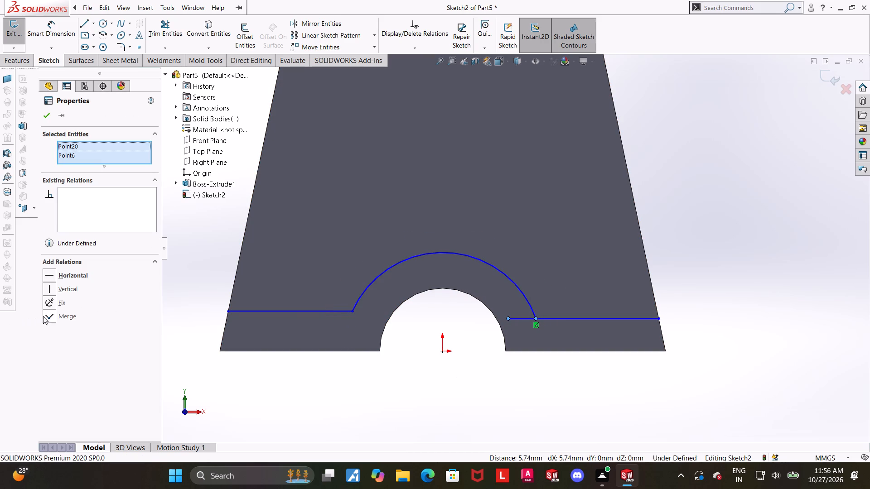
pyautogui.click(51, 313)
pyautogui.scroll(3, 417, 337)
pyautogui.press('Escape')
# Dimension the arc above the cutout with a radius of 21 mm.
pyautogui.scroll(-3, 487, 209)
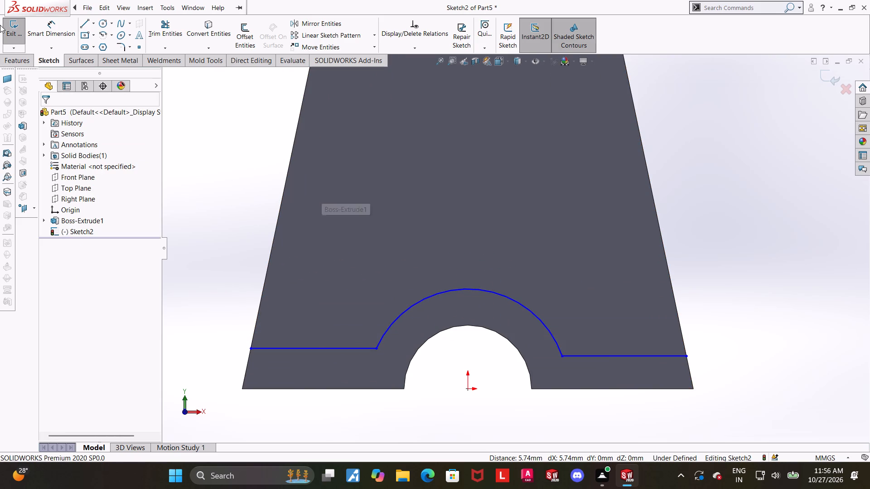
pyautogui.click(33, 24)
pyautogui.scroll(1, 485, 222)
pyautogui.scroll(-1, 569, 278)
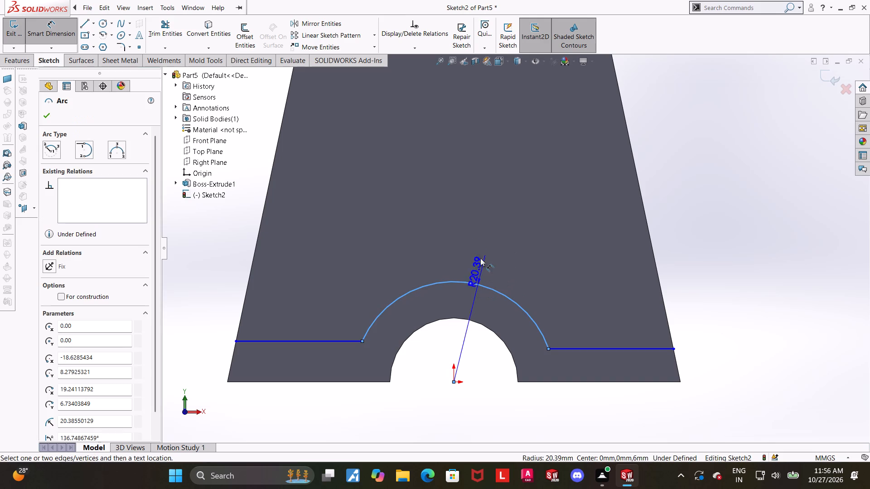
pyautogui.click(482, 238)
pyautogui.write('21')
pyautogui.press('Return')
pyautogui.press('Escape')
pyautogui.scroll(4, 378, 282)
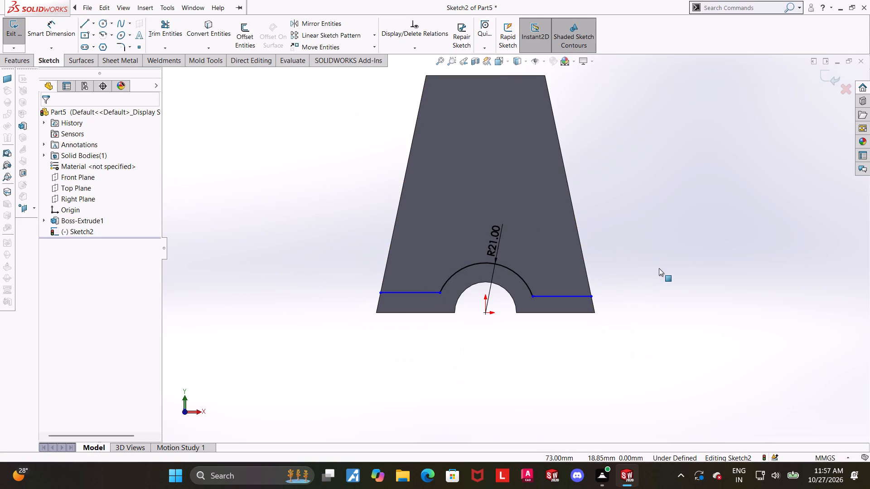
pyautogui.scroll(2, 659, 268)
pyautogui.scroll(-1, 619, 152)
pyautogui.press('Escape')
# Offset the plate's two slanted side edges and its top edge inward by 6 mm.
pyautogui.scroll(-1, 615, 153)
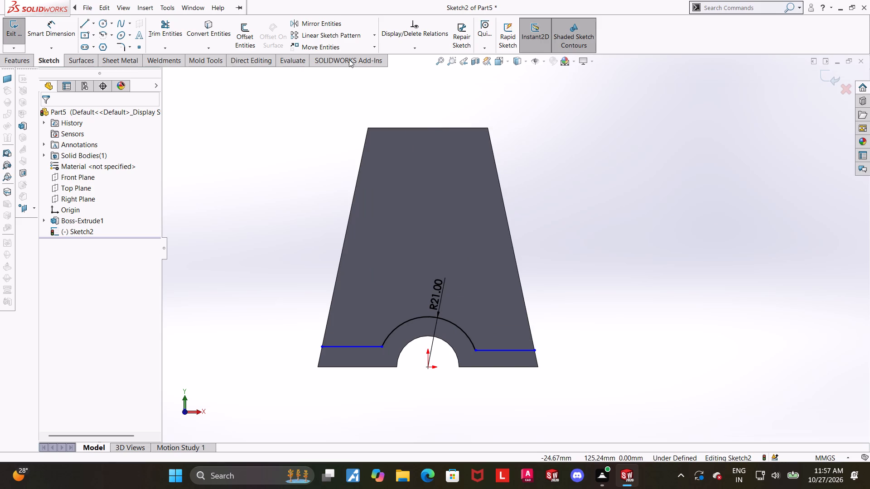
pyautogui.click(236, 29)
pyautogui.click(344, 244)
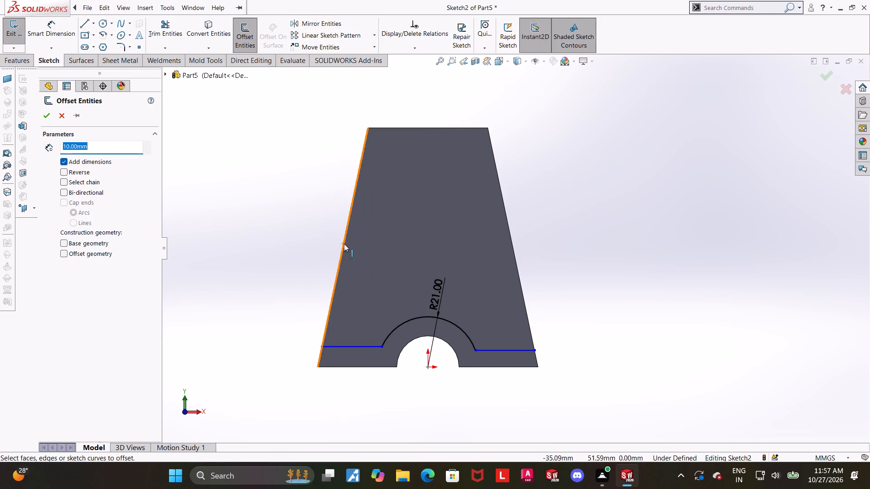
pyautogui.click(422, 127)
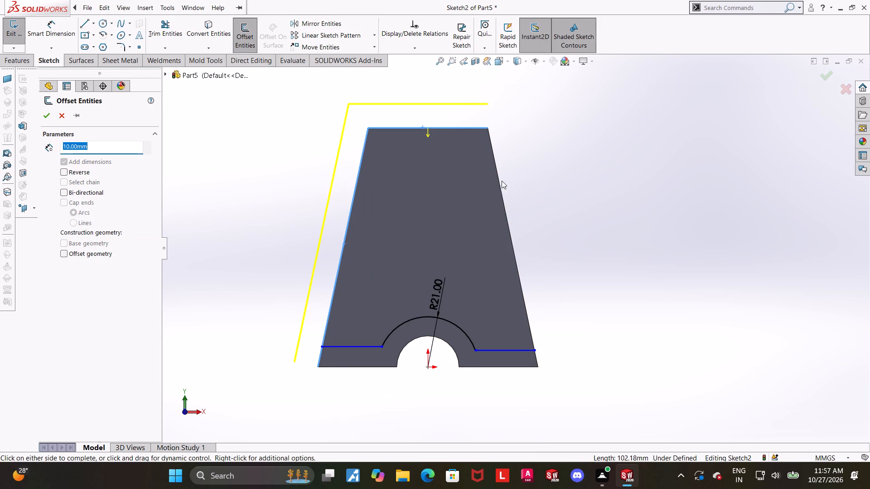
pyautogui.click(498, 182)
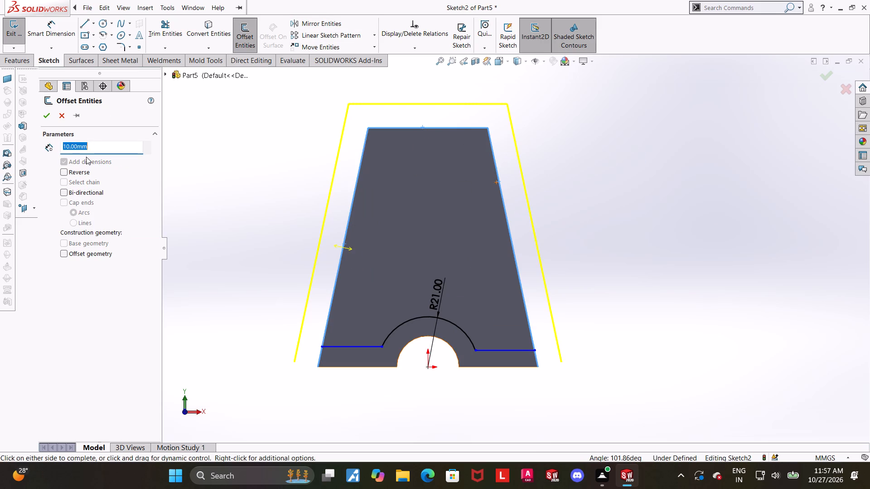
pyautogui.press('6')
pyautogui.press('Return')
pyautogui.click(65, 169)
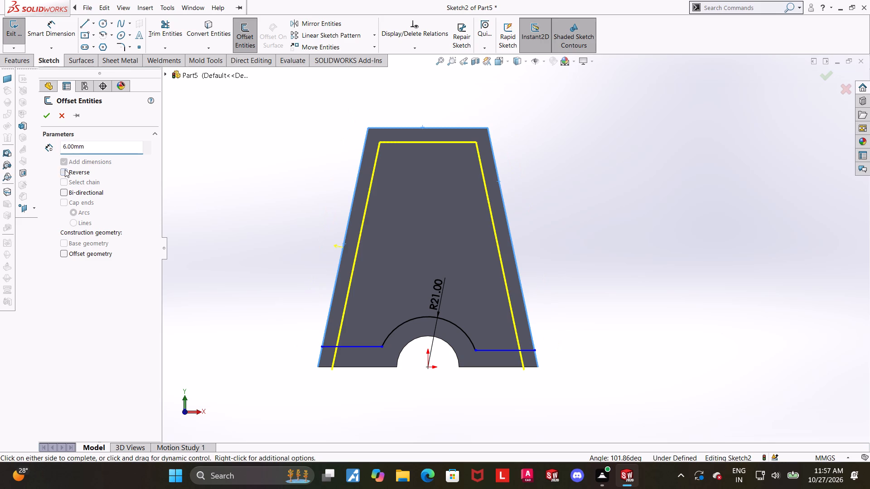
pyautogui.click(44, 116)
# Trim the excess ends of the offset side lines and horizontal lines at both bottom corners to form a closed inner profile.
pyautogui.click(174, 28)
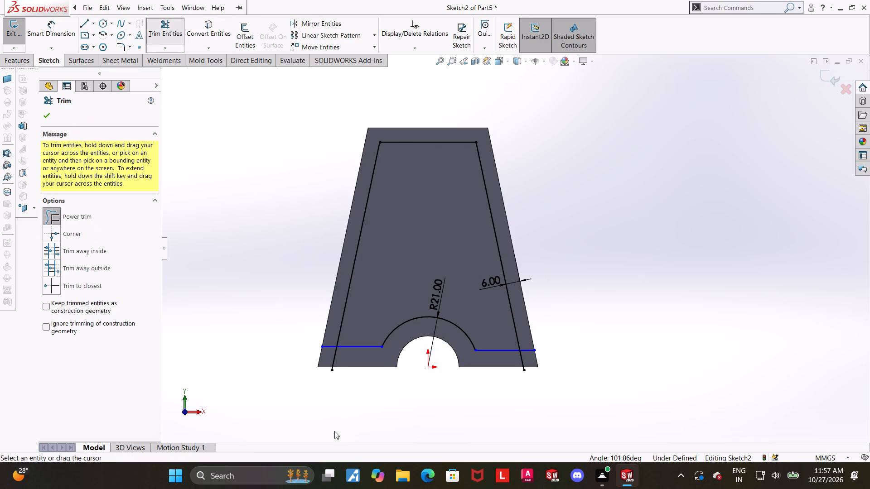
pyautogui.scroll(-2, 354, 362)
pyautogui.moveTo(371, 346); pyautogui.dragTo(299, 340)
pyautogui.moveTo(335, 338); pyautogui.dragTo(329, 310)
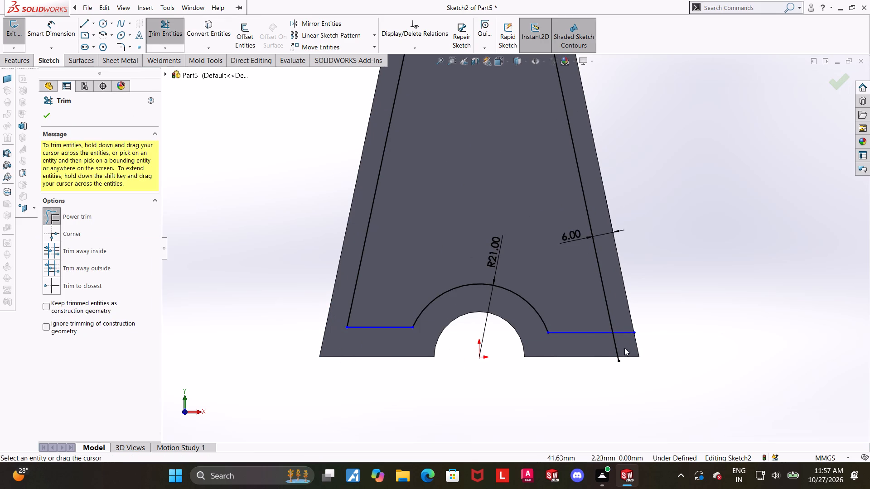
pyautogui.moveTo(594, 348); pyautogui.dragTo(628, 340)
pyautogui.moveTo(628, 345); pyautogui.dragTo(627, 311)
pyautogui.press('Escape')
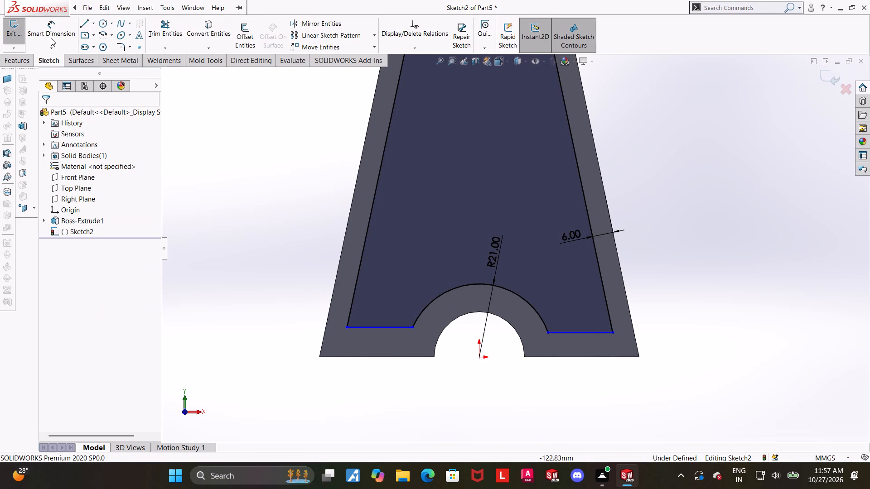
# Dimension the inner profile's left horizontal line at 8 mm above the plate's bottom edge.
pyautogui.click(44, 31)
pyautogui.click(60, 24)
pyautogui.click(384, 326)
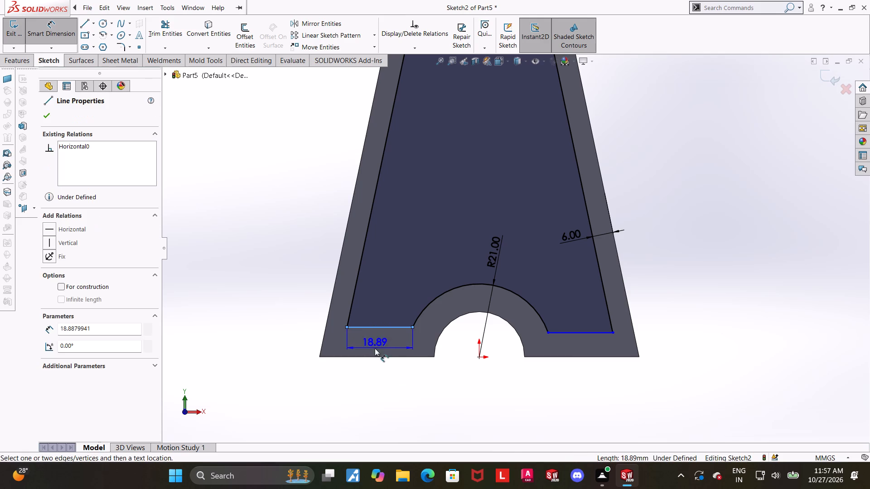
pyautogui.click(367, 358)
pyautogui.click(285, 345)
pyautogui.press('8')
pyautogui.press('Return')
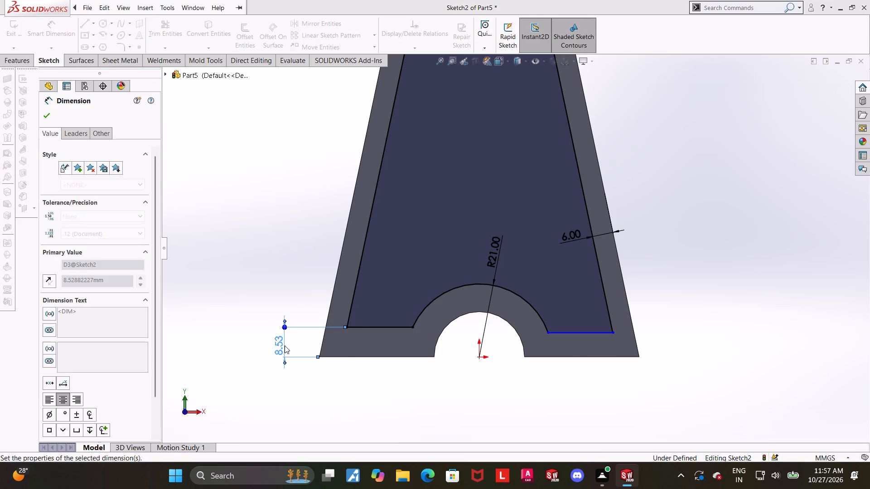
pyautogui.press('Escape')
pyautogui.click(563, 421)
# Make the inner profile's two bottom horizontal lines collinear and exit the sketch.
pyautogui.click(570, 333)
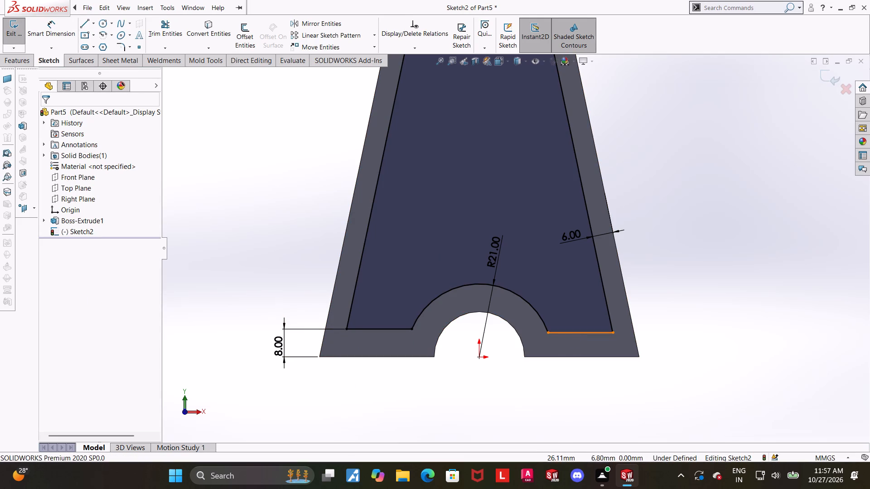
pyautogui.keyDown('ctrl'); pyautogui.click(405, 329); pyautogui.keyUp('ctrl')
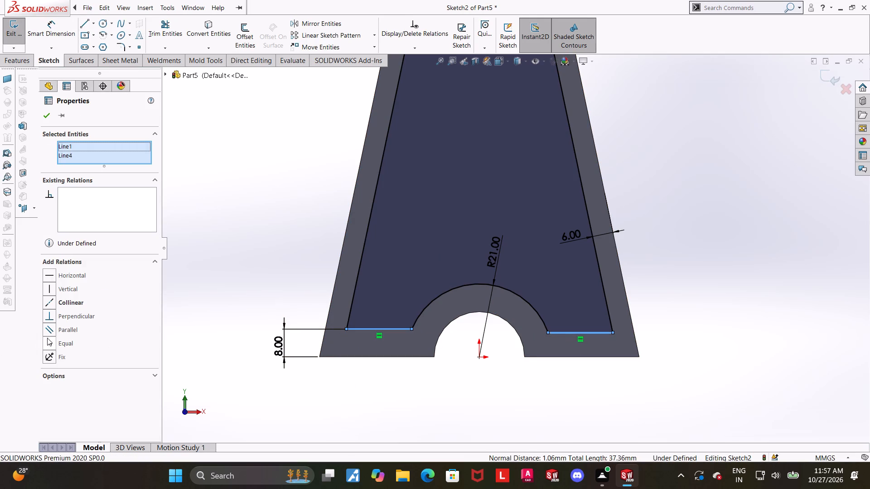
pyautogui.click(51, 305)
pyautogui.click(726, 297)
pyautogui.scroll(3, 724, 297)
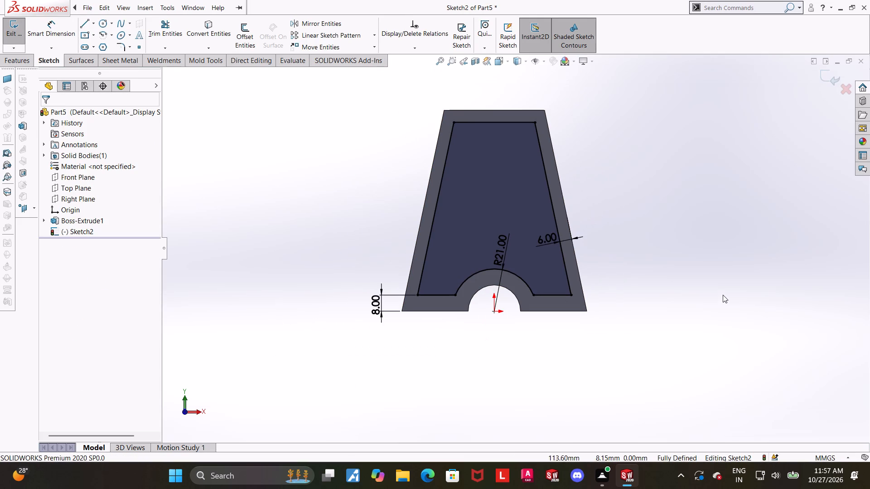
pyautogui.click(723, 295)
pyautogui.press('Escape')
pyautogui.moveTo(513, 150); pyautogui.dragTo(459, 166, button='middle')
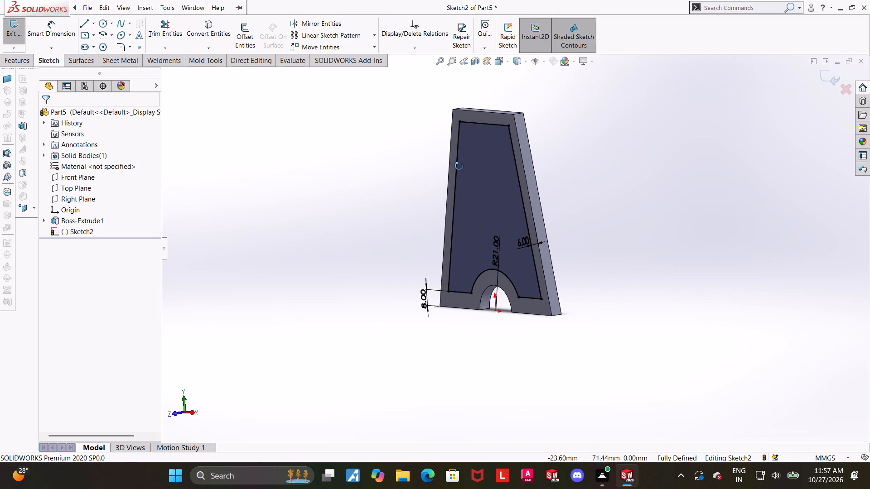
pyautogui.moveTo(459, 166); pyautogui.dragTo(459, 166, button='middle')
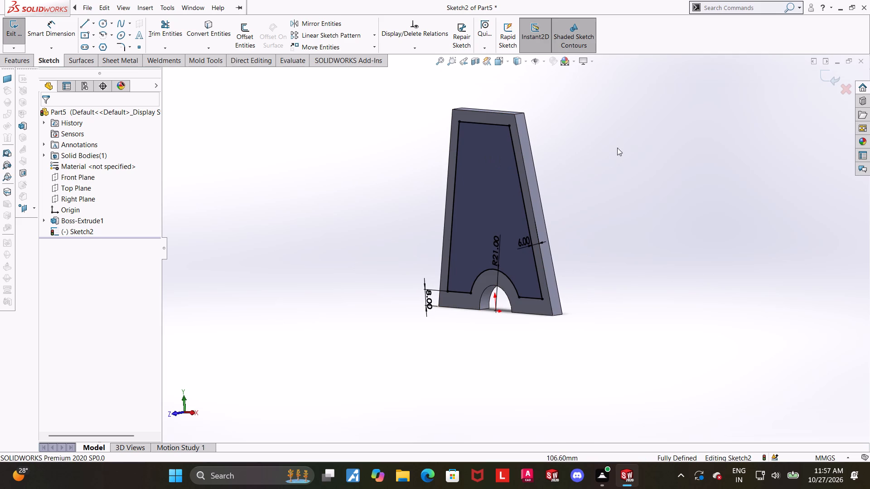
pyautogui.click(831, 78)
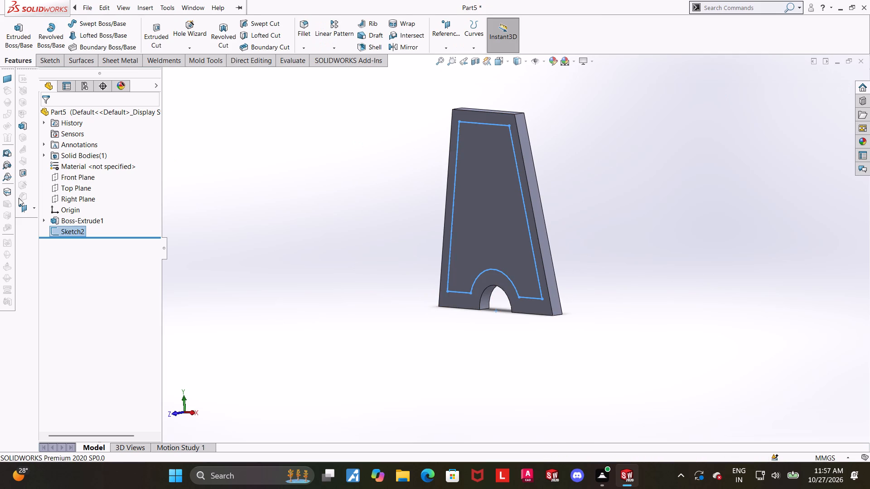
# Edit Boss-Extrude1 and set its blind depth to 32 mm.
pyautogui.click(56, 221)
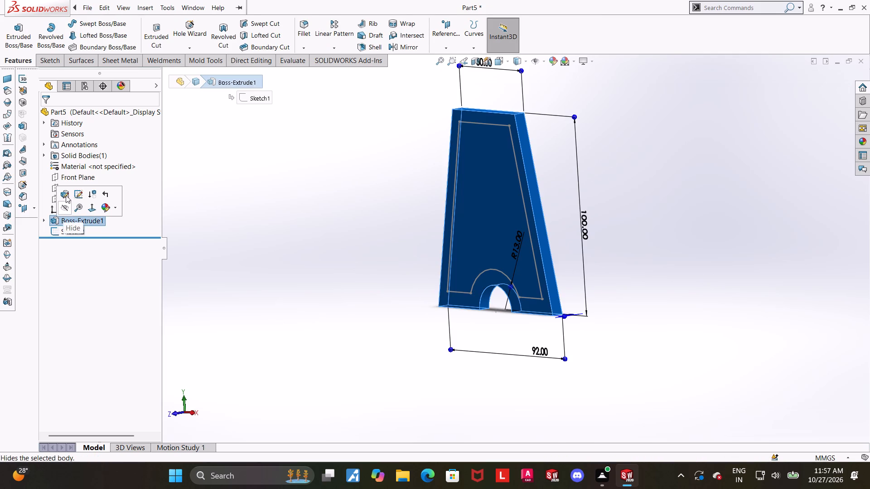
pyautogui.click(64, 195)
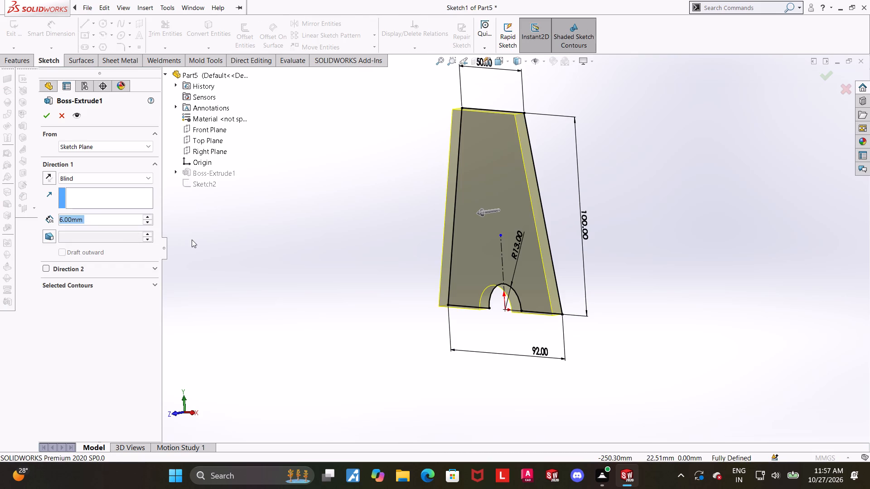
pyautogui.write('32')
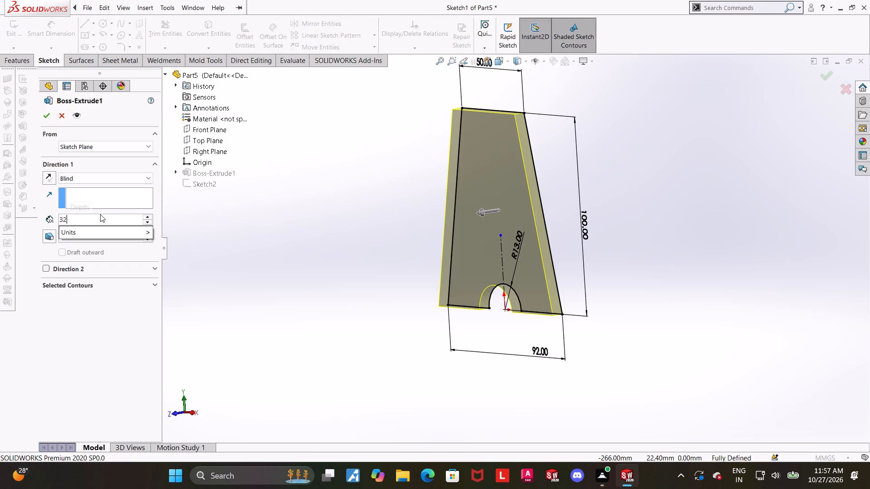
pyautogui.press('Return')
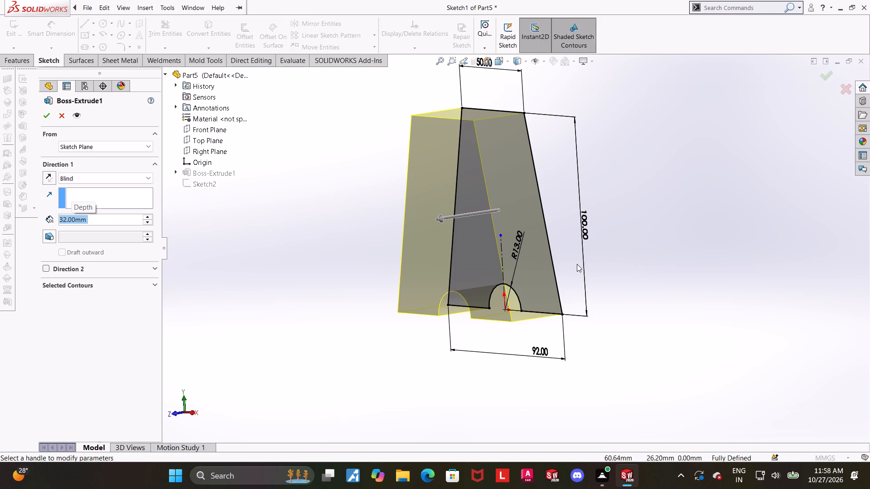
pyautogui.scroll(1, 540, 242)
pyautogui.scroll(-2, 536, 239)
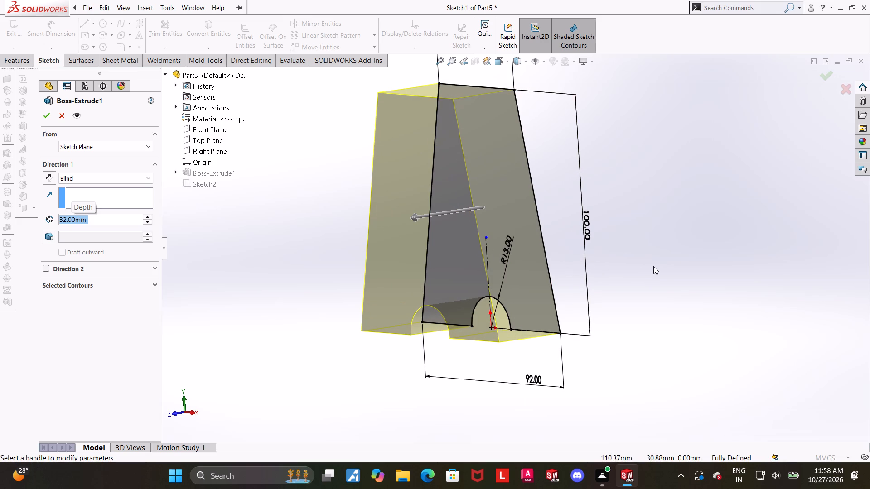
pyautogui.scroll(2, 623, 269)
pyautogui.scroll(-1, 484, 116)
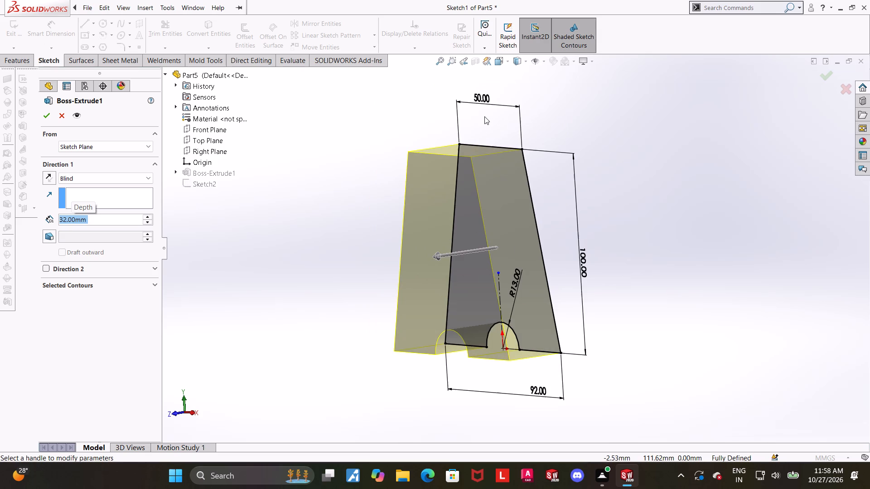
pyautogui.moveTo(565, 169); pyautogui.dragTo(571, 185, button='middle')
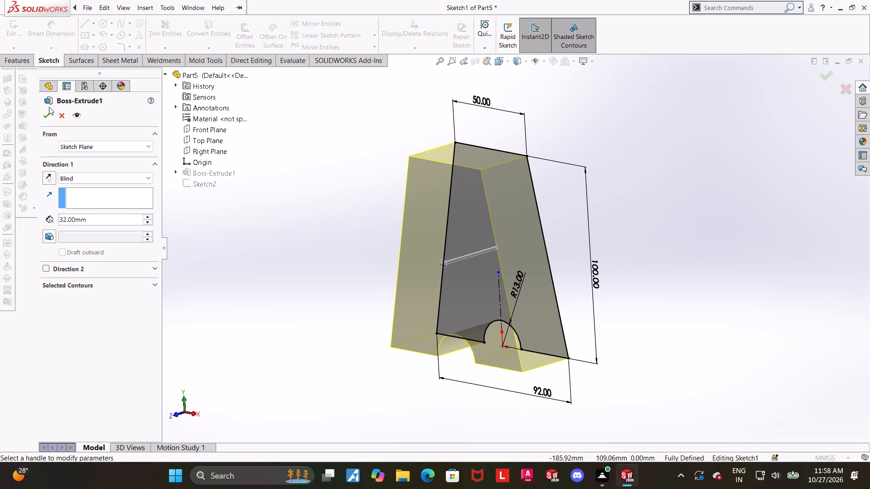
pyautogui.click(41, 117)
pyautogui.click(266, 357)
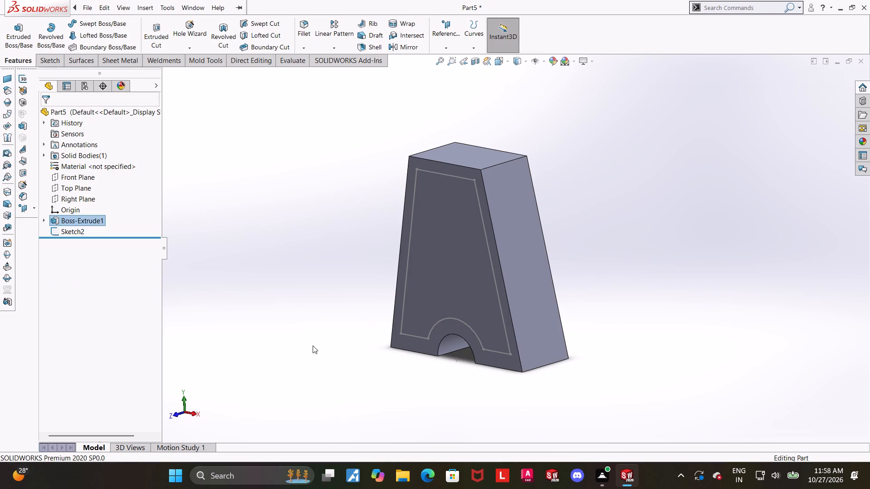
# Cut-extrude the Sketch2 inner profile with Offset From Surface, ending 6 mm from the body's back face.
pyautogui.click(68, 231)
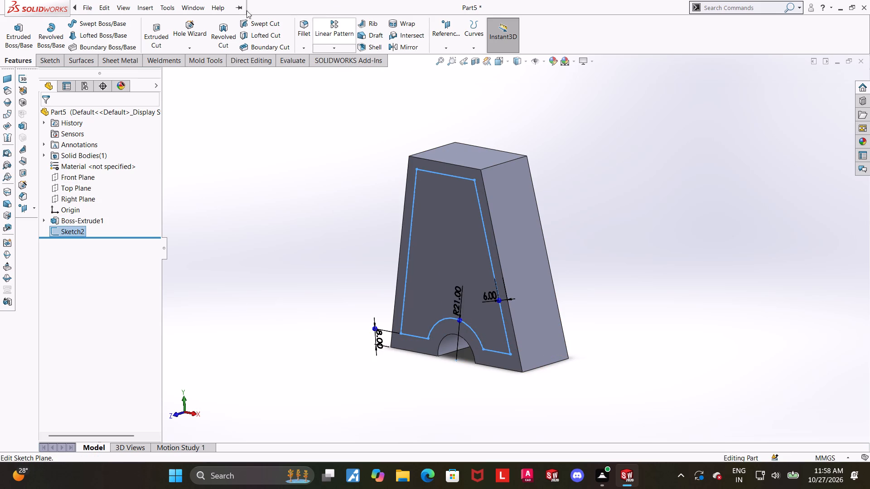
pyautogui.click(165, 23)
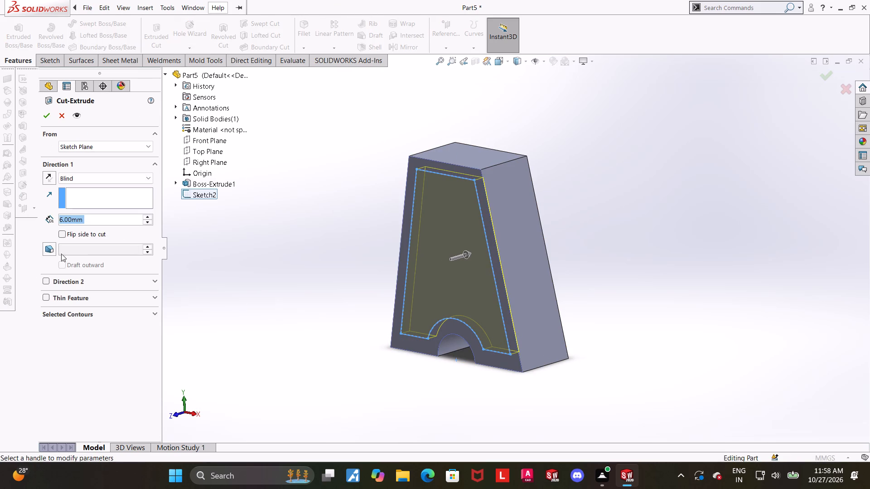
pyautogui.click(70, 175)
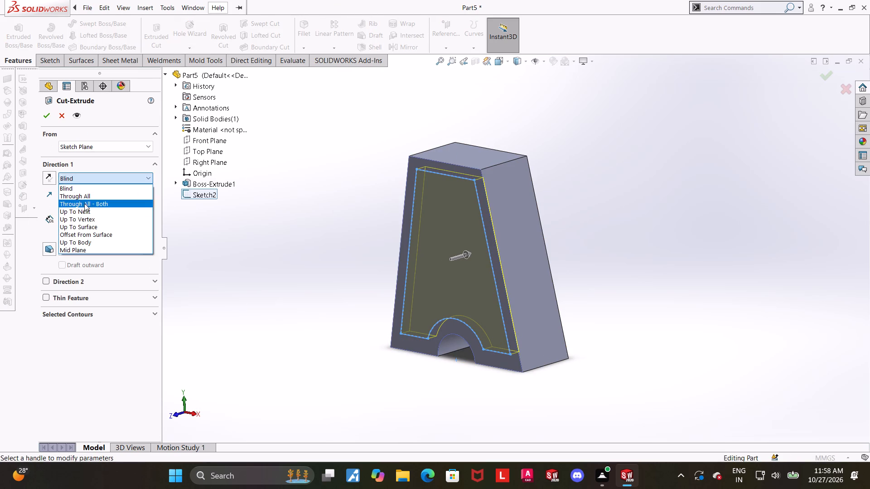
pyautogui.click(91, 236)
pyautogui.moveTo(611, 230); pyautogui.dragTo(536, 246, button='middle')
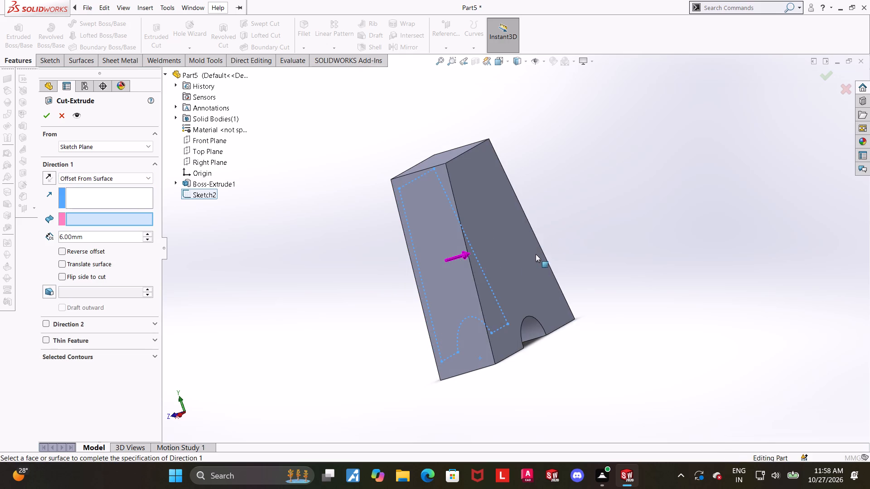
pyautogui.click(530, 251)
pyautogui.moveTo(628, 239); pyautogui.dragTo(677, 235, button='middle')
pyautogui.click(42, 110)
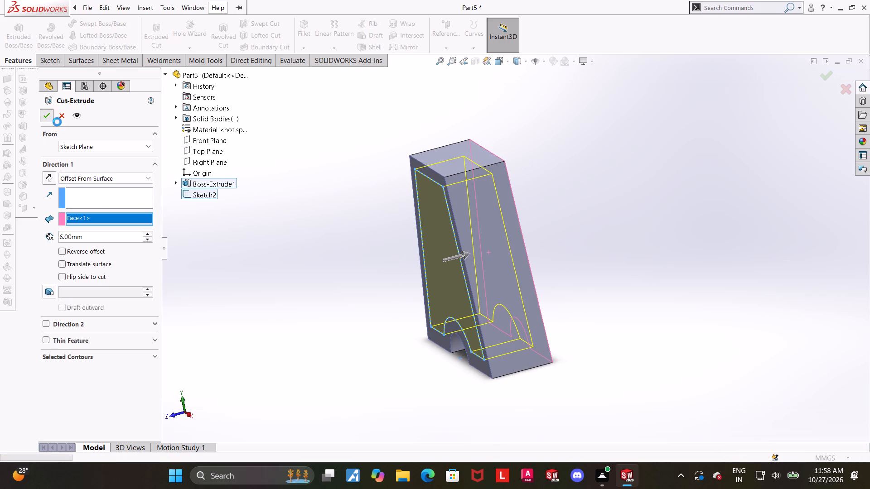
pyautogui.click(333, 297)
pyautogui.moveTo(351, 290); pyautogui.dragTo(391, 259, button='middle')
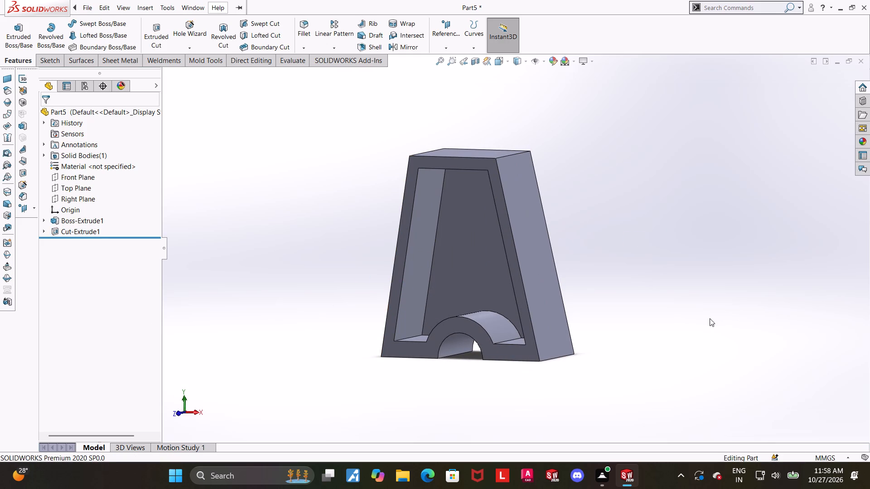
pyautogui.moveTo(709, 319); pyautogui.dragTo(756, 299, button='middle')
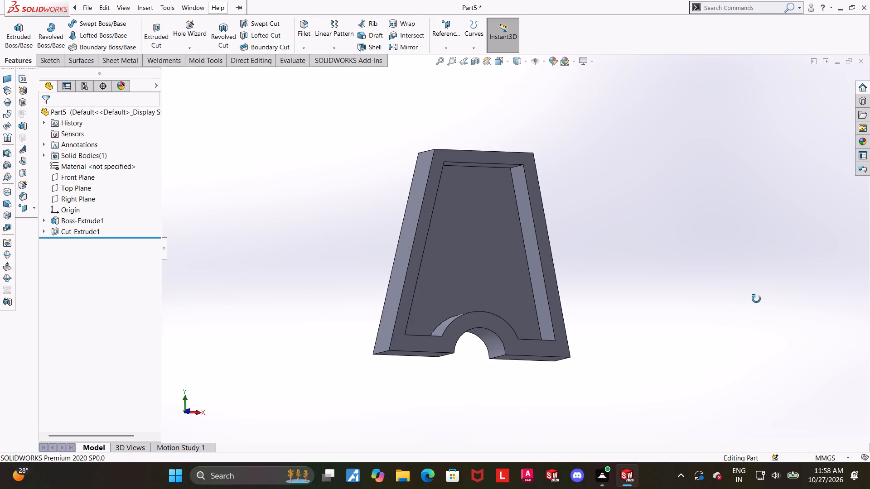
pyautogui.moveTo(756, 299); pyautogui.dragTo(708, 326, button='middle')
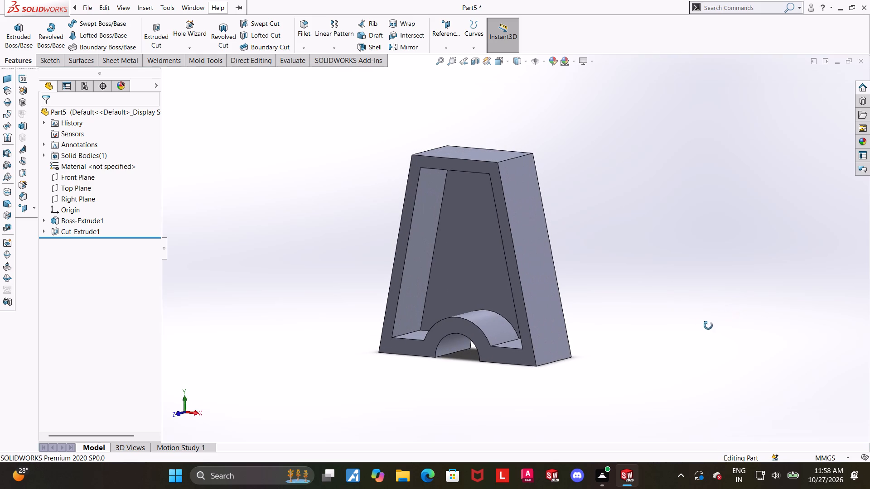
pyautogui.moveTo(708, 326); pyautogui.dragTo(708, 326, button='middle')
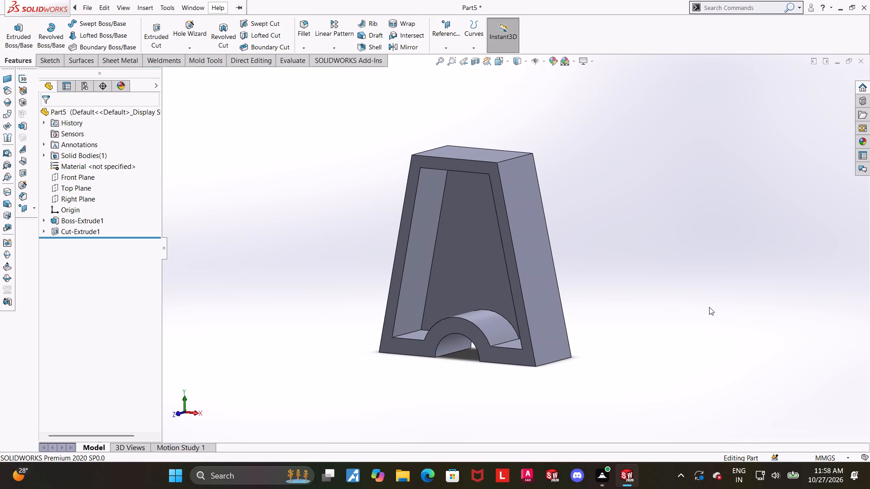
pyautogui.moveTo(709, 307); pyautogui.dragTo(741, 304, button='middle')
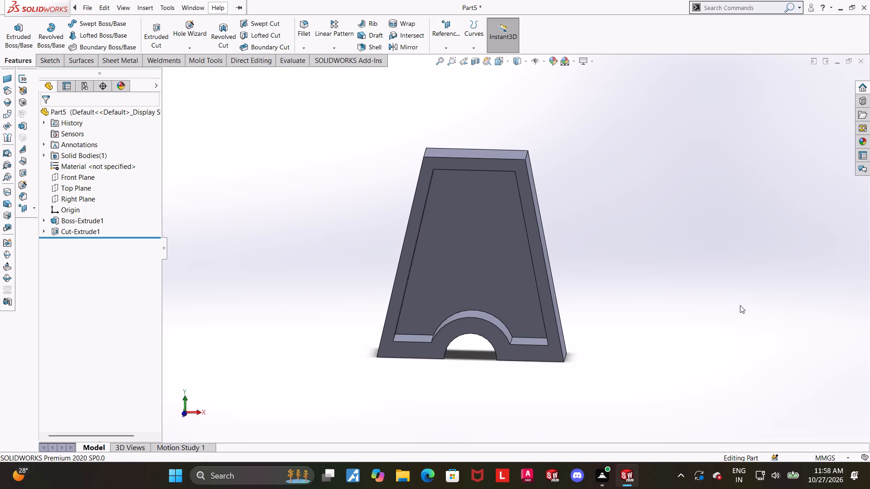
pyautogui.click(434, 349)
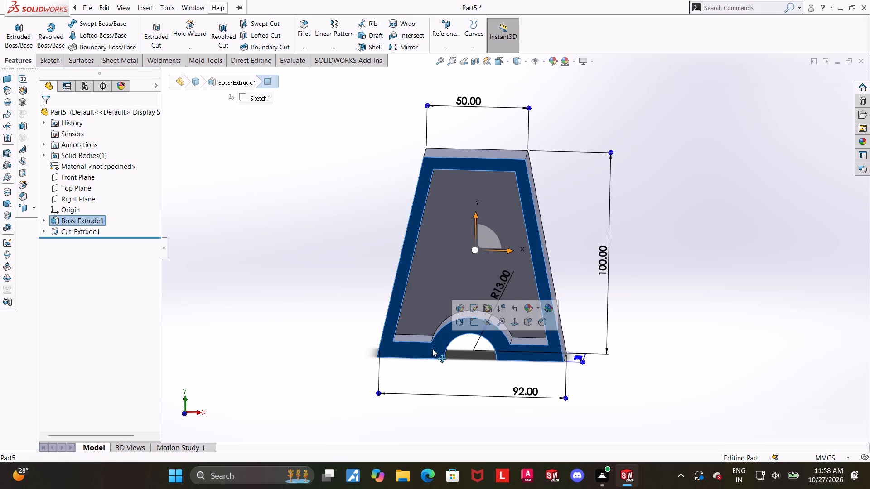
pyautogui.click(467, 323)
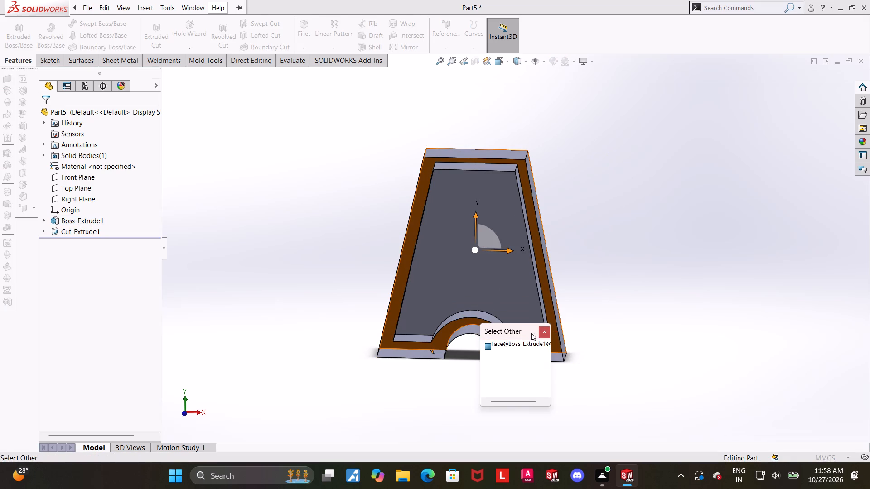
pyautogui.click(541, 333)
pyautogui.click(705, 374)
# Start a sketch on the body's front rim face and convert that face's outer edges into sketch entities.
pyautogui.click(425, 349)
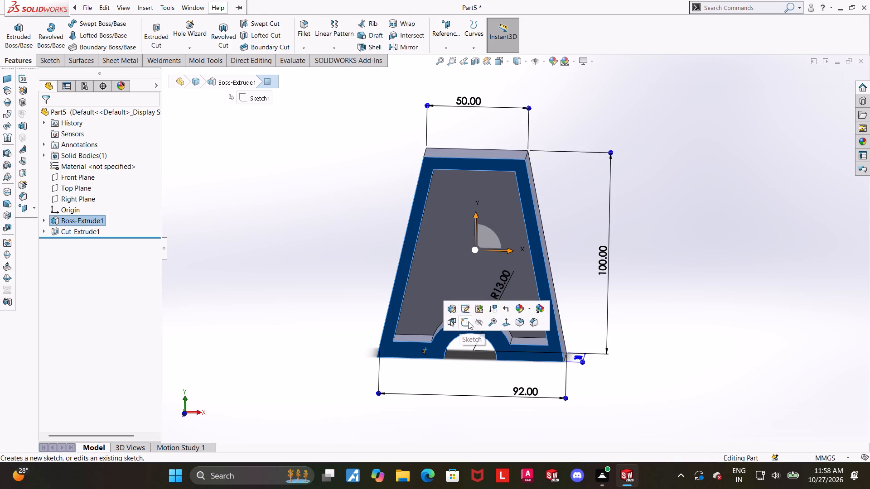
pyautogui.click(469, 321)
pyautogui.click(91, 247)
pyautogui.click(111, 235)
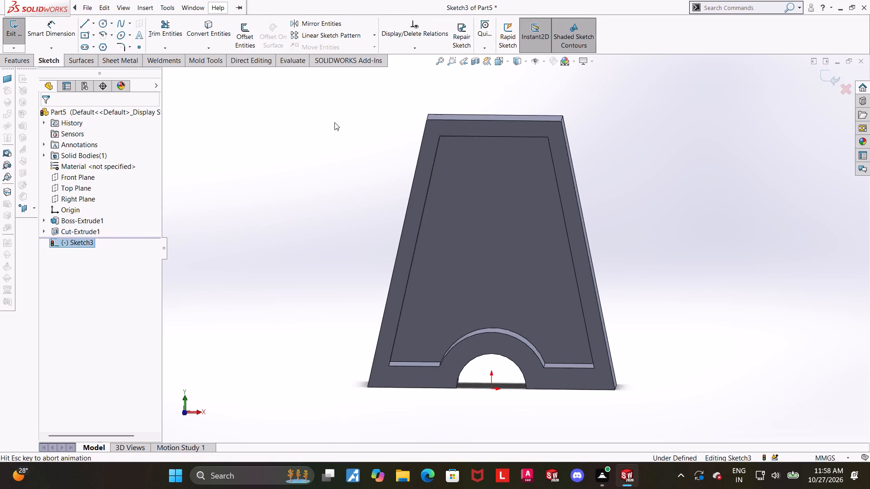
pyautogui.click(212, 26)
pyautogui.scroll(3, 469, 236)
pyautogui.scroll(-2, 546, 311)
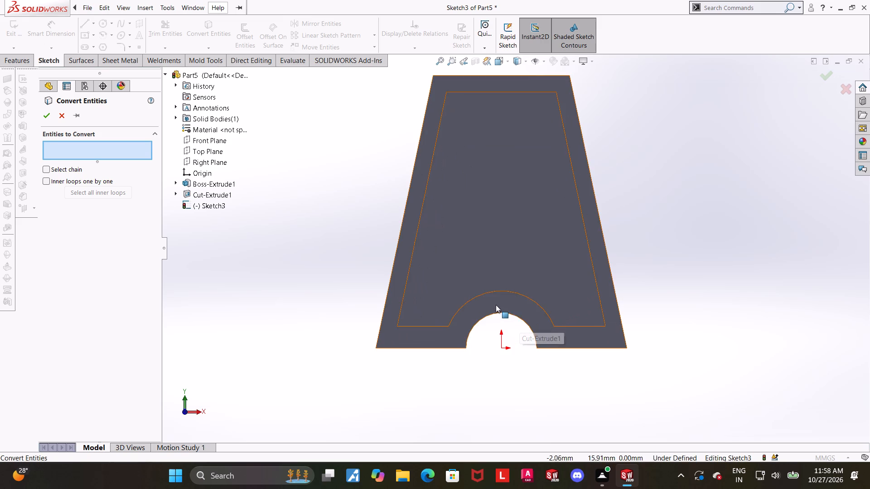
pyautogui.click(496, 305)
pyautogui.click(46, 114)
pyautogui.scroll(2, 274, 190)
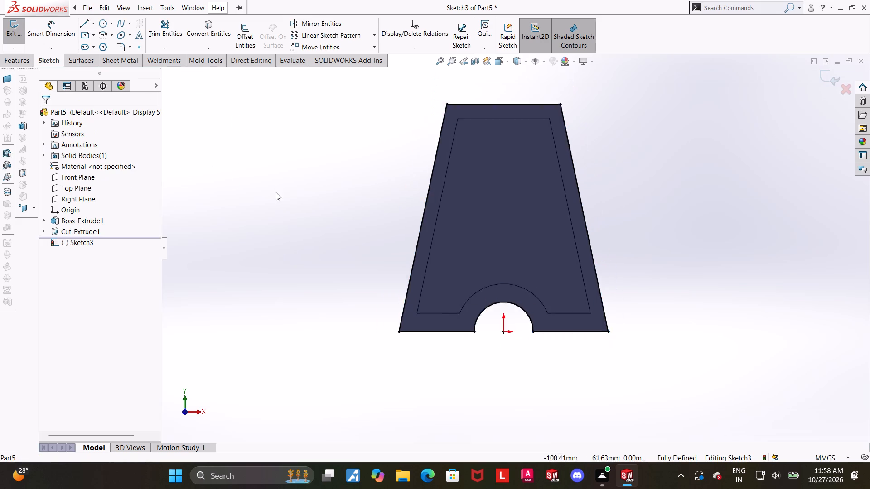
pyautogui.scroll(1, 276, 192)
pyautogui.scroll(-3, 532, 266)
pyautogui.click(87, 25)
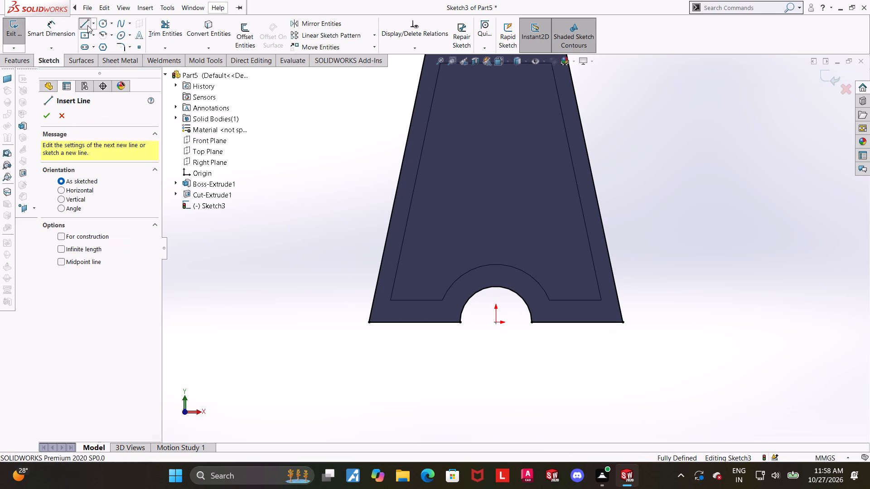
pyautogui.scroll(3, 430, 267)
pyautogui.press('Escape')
# Convert the pocket's bottom arc and its two adjoining bottom horizontal edges into sketch entities in Sketch3.
pyautogui.moveTo(648, 242); pyautogui.dragTo(650, 265, button='middle')
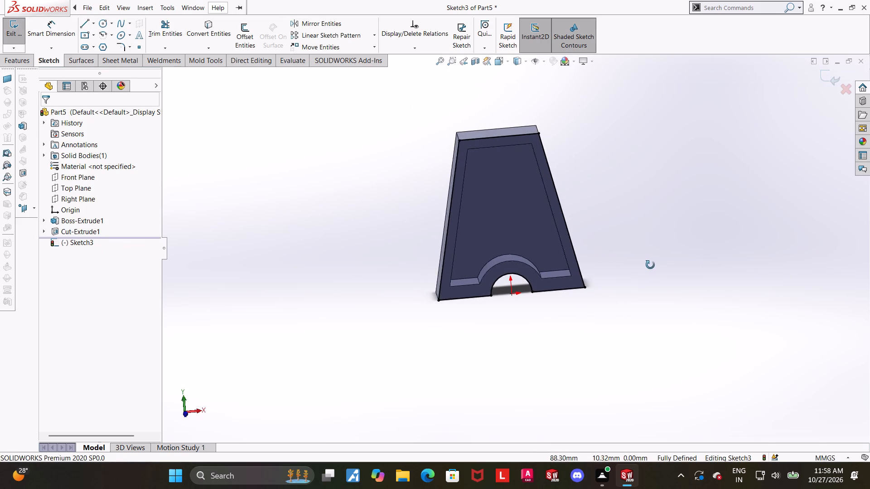
pyautogui.moveTo(650, 265); pyautogui.dragTo(646, 259, button='middle')
pyautogui.click(500, 59)
pyautogui.click(414, 341)
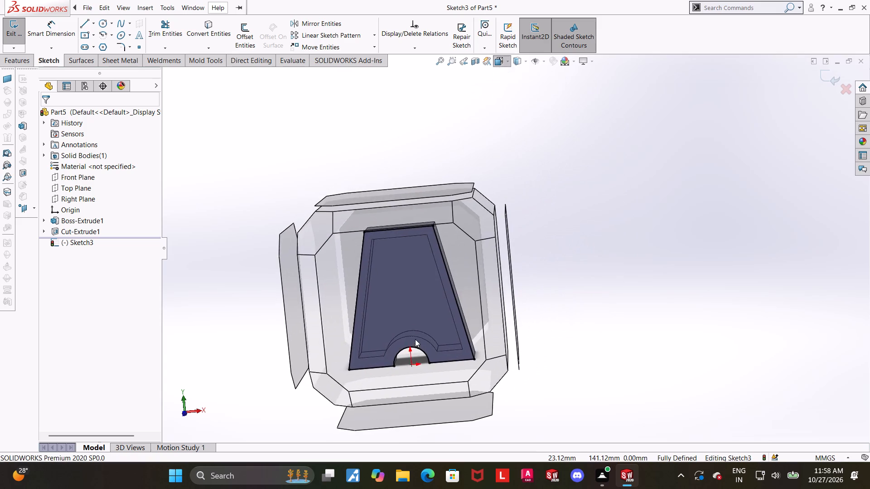
pyautogui.scroll(-2, 486, 334)
pyautogui.click(204, 35)
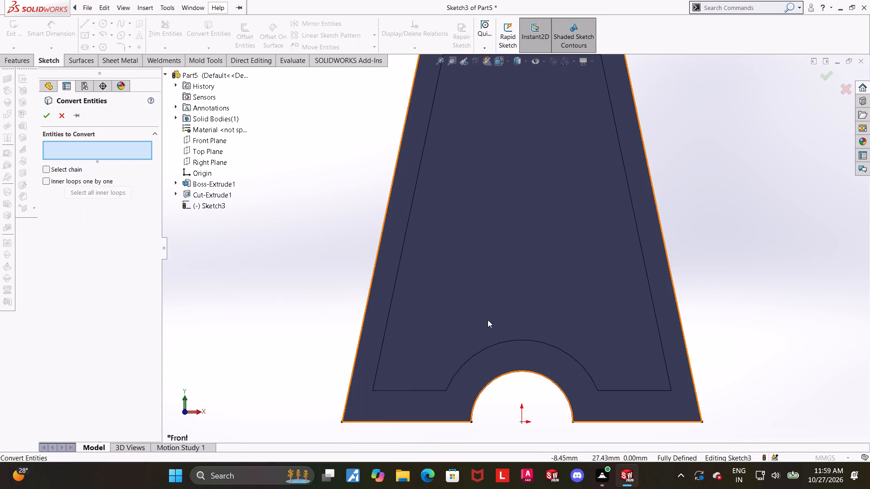
pyautogui.click(493, 343)
pyautogui.click(493, 344)
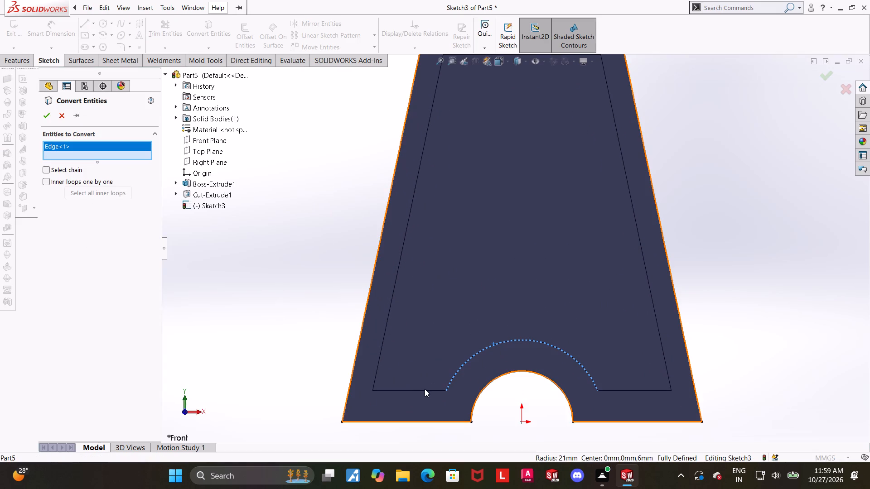
pyautogui.click(421, 390)
pyautogui.click(635, 390)
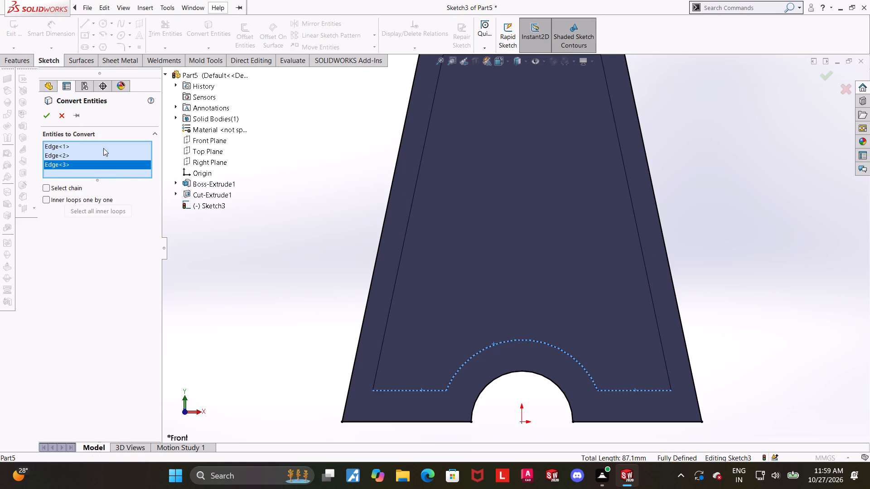
pyautogui.click(47, 110)
# Draw two horizontal lines from the outer ends of the converted bottom edges outward past the body's slanted sides, the +X one about 19 mm long.
pyautogui.click(83, 20)
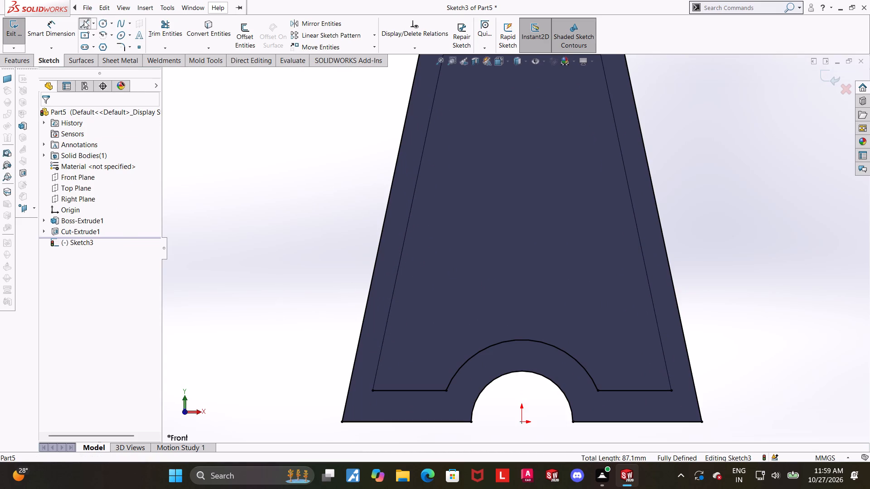
pyautogui.click(372, 390)
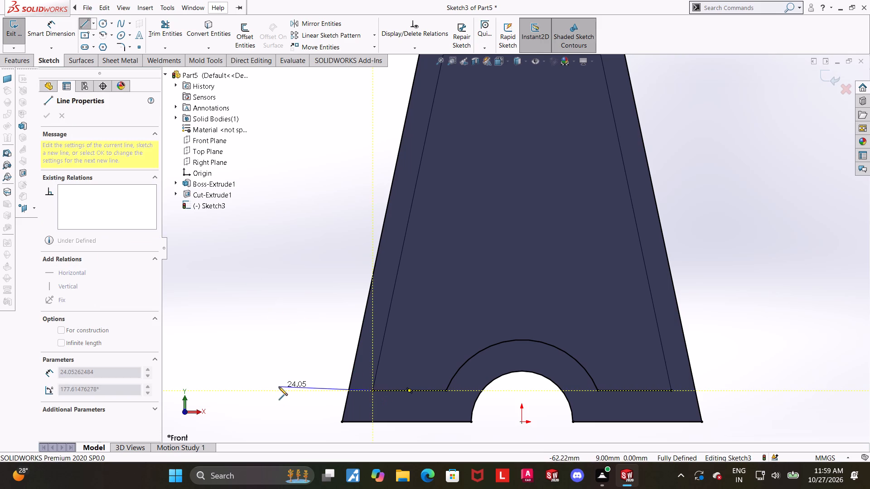
pyautogui.click(284, 392)
pyautogui.press('Escape')
pyautogui.press('Escape')
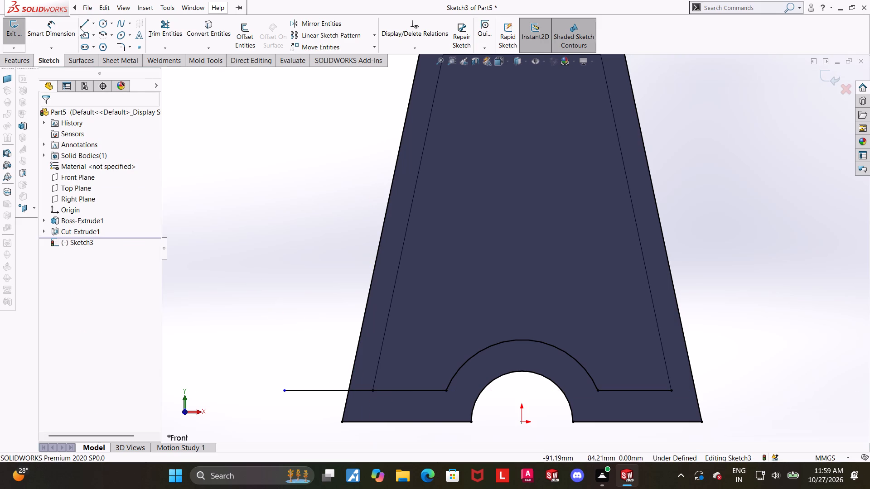
pyautogui.click(80, 28)
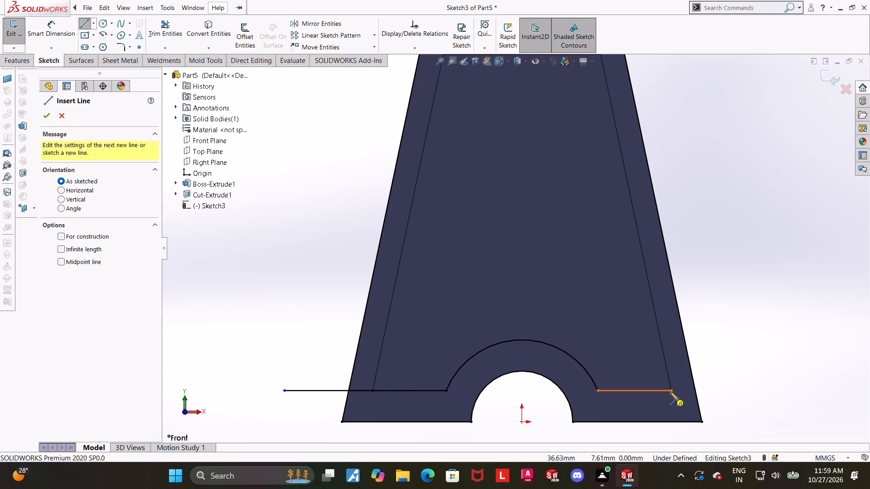
pyautogui.click(671, 391)
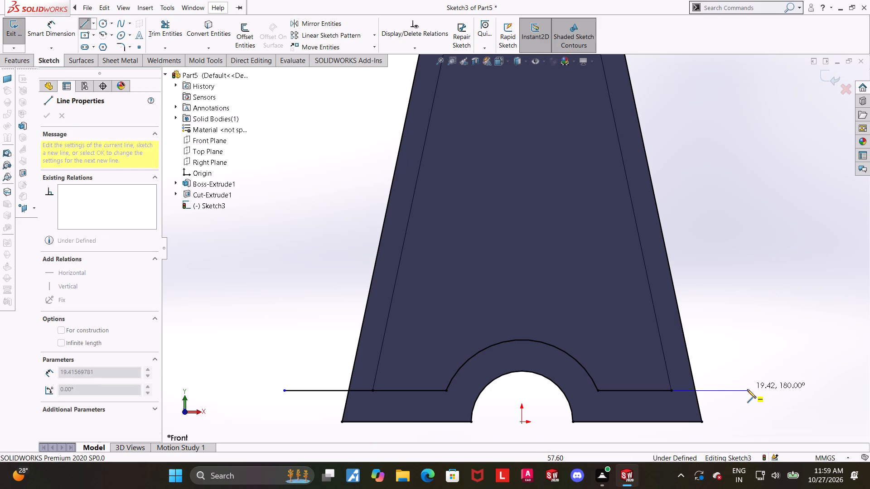
pyautogui.click(747, 389)
pyautogui.press('Escape')
pyautogui.press('Escape')
pyautogui.press('Escape')
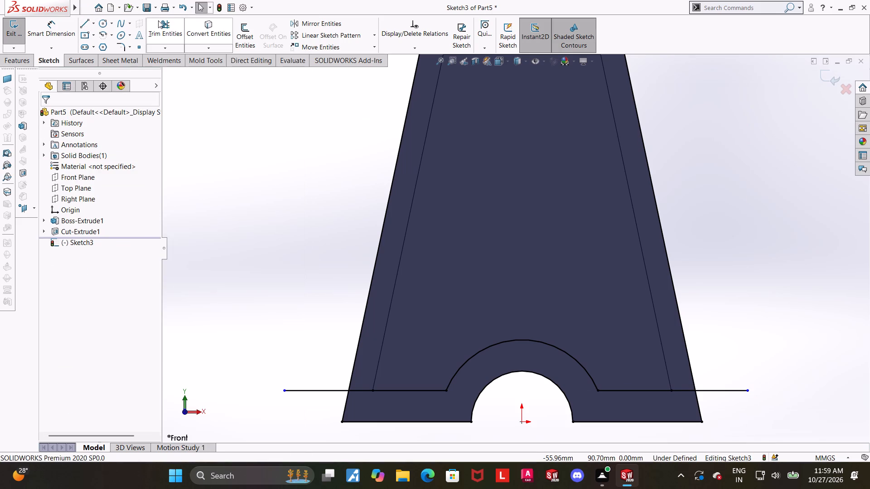
# Trim the line overhangs outside the body and the slanted side lines above the base outline, and exit the sketch.
pyautogui.click(158, 20)
pyautogui.moveTo(322, 409); pyautogui.dragTo(324, 332)
pyautogui.moveTo(729, 412); pyautogui.dragTo(709, 353)
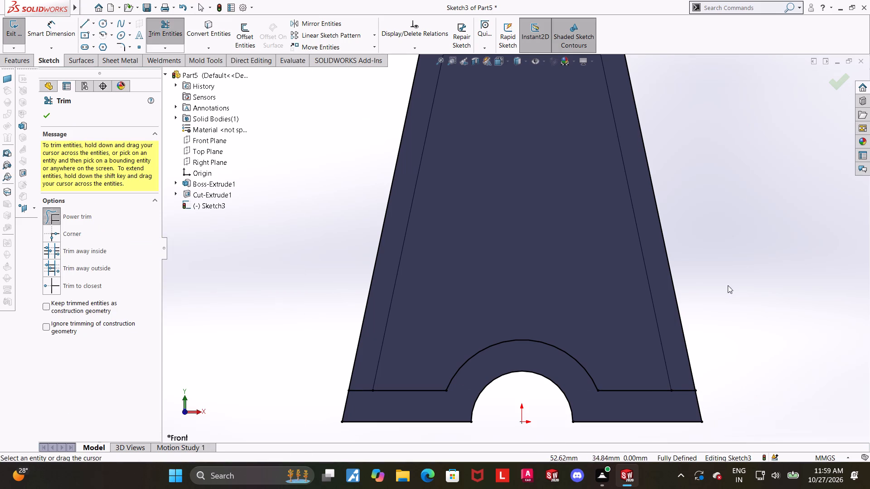
pyautogui.moveTo(728, 285); pyautogui.dragTo(328, 202)
pyautogui.scroll(4, 482, 217)
pyautogui.scroll(-2, 554, 315)
pyautogui.press('Escape')
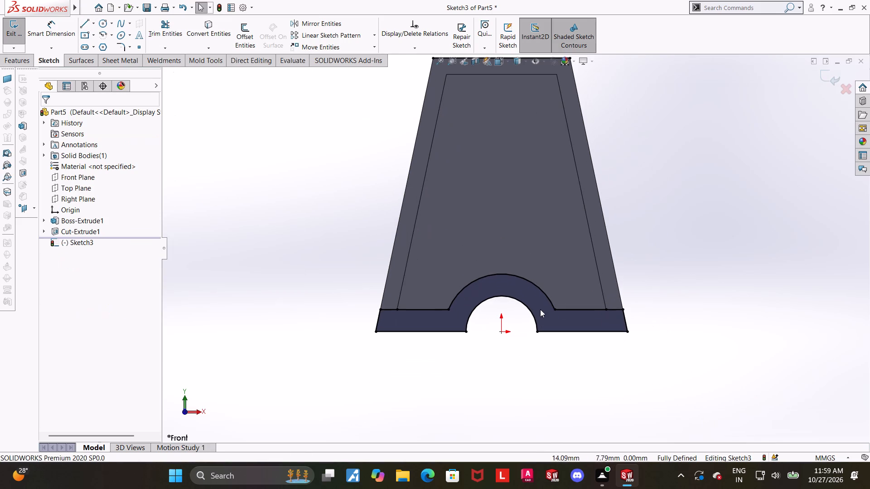
pyautogui.press('Escape')
pyautogui.scroll(-1, 652, 266)
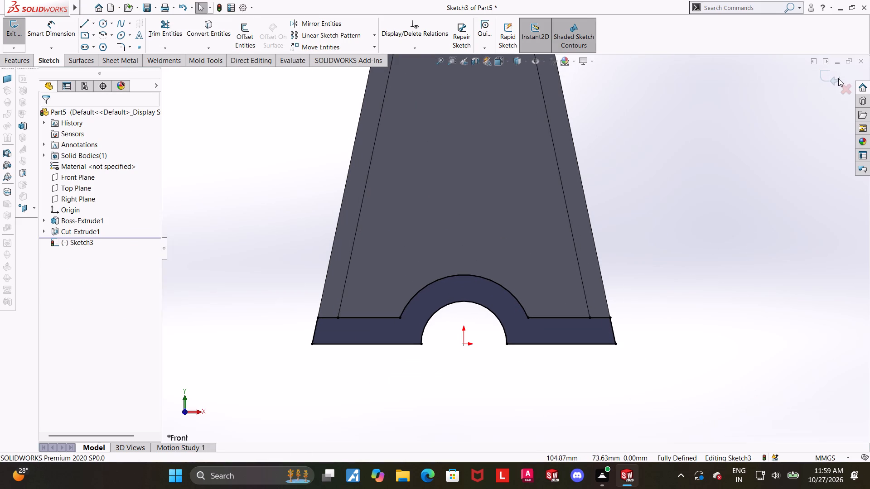
pyautogui.click(836, 77)
# Extrude the Sketch3 arched base region forward with a blind depth of 48-32 (16 mm), merged with the body.
pyautogui.moveTo(580, 169); pyautogui.dragTo(569, 180, button='middle')
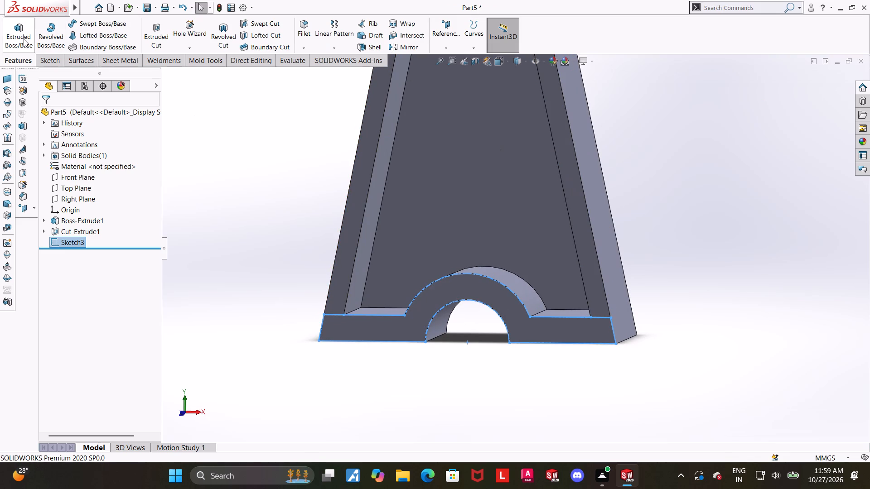
pyautogui.click(23, 38)
pyautogui.click(348, 331)
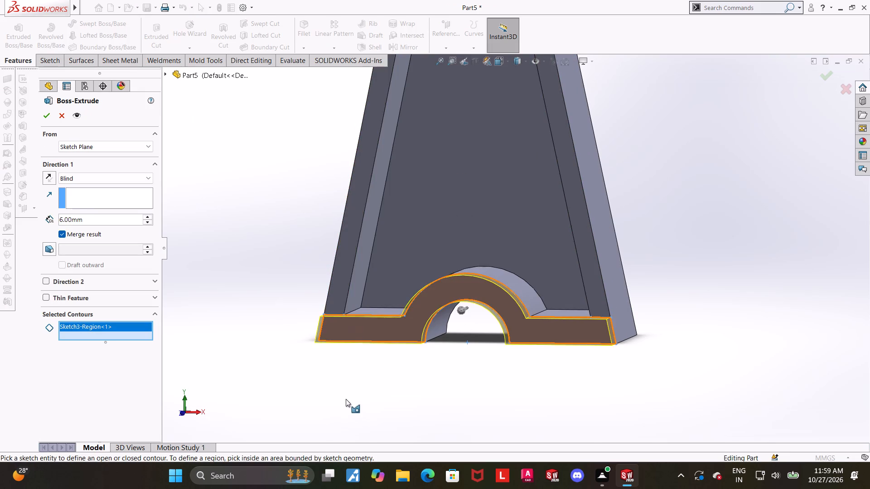
pyautogui.scroll(1, 343, 395)
pyautogui.moveTo(336, 395); pyautogui.dragTo(315, 407, button='middle')
pyautogui.scroll(1, 320, 391)
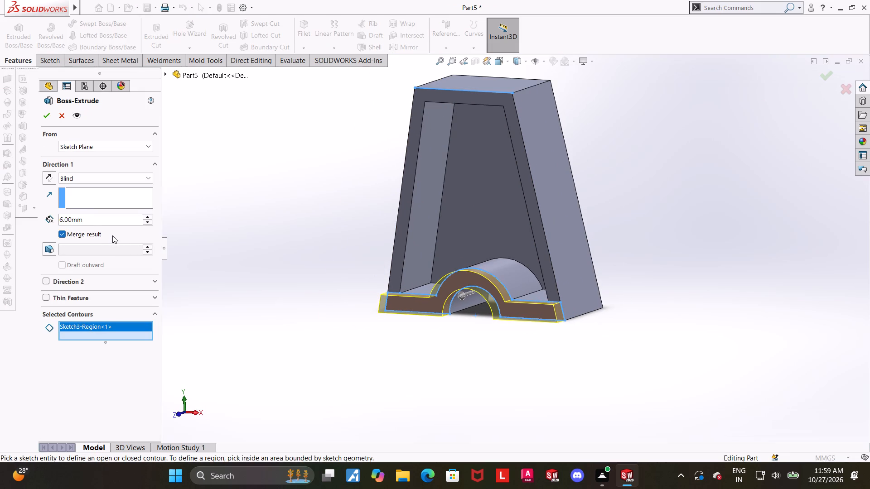
pyautogui.click(100, 226)
pyautogui.moveTo(104, 218); pyautogui.dragTo(0, 216)
pyautogui.write('48-')
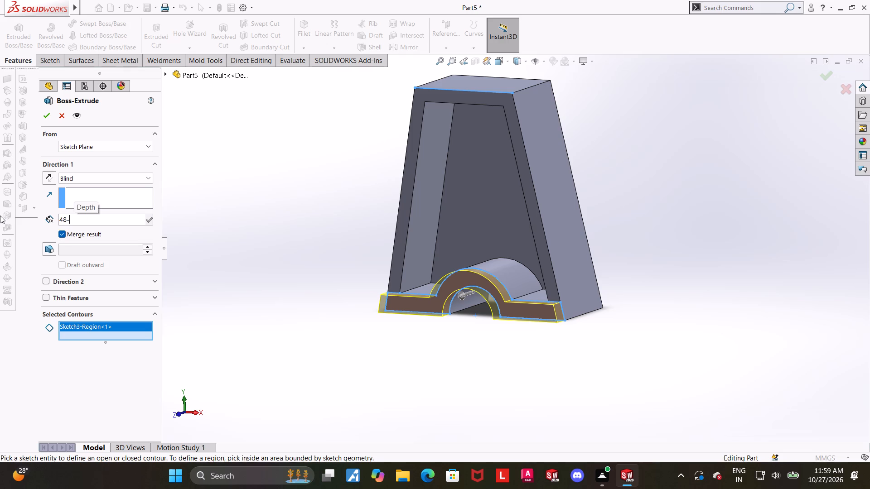
pyautogui.write('32')
pyautogui.press('Return')
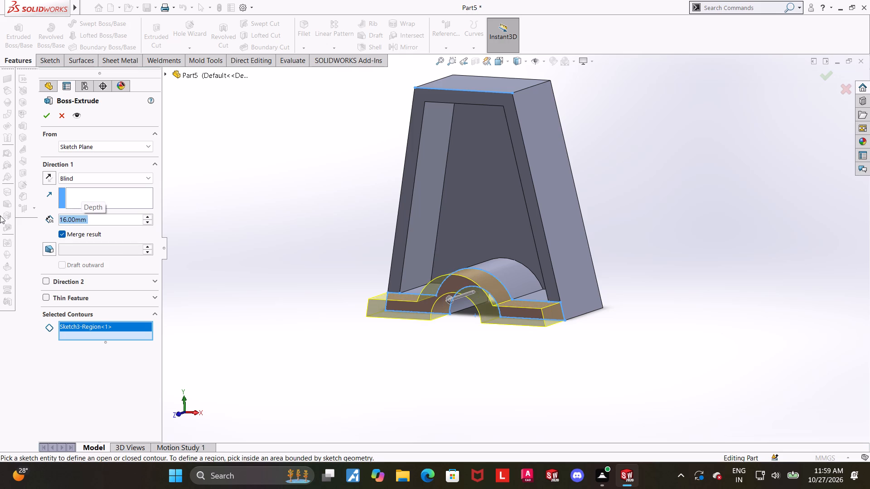
pyautogui.click(40, 119)
pyautogui.click(374, 333)
# Examine the extended arched base and the pocketed body from several angles.
pyautogui.moveTo(406, 336); pyautogui.dragTo(420, 374, button='middle')
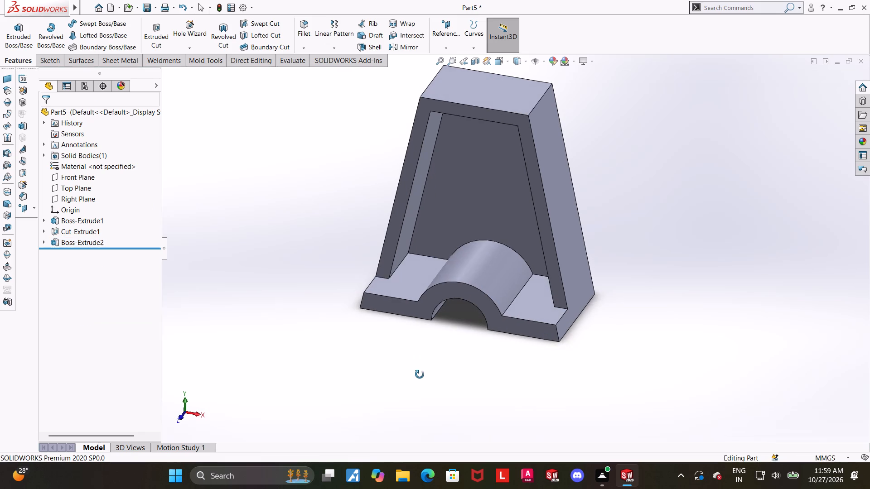
pyautogui.moveTo(420, 374); pyautogui.dragTo(418, 358, button='middle')
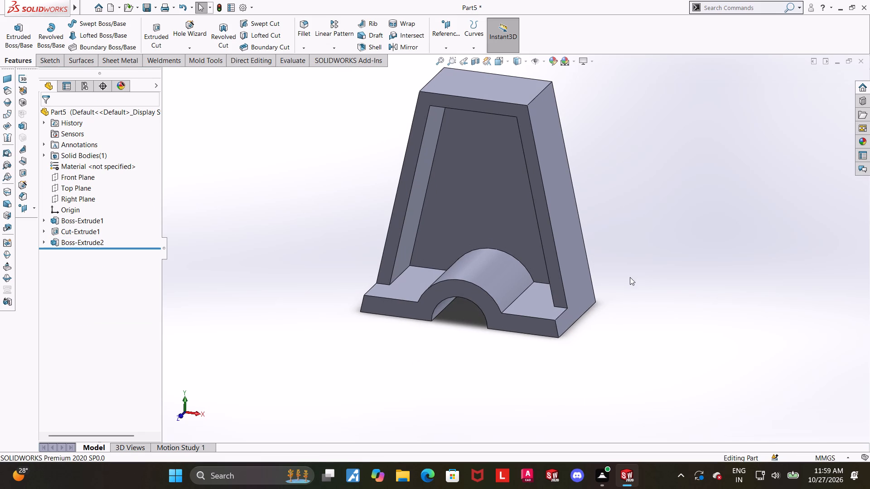
pyautogui.scroll(1, 580, 204)
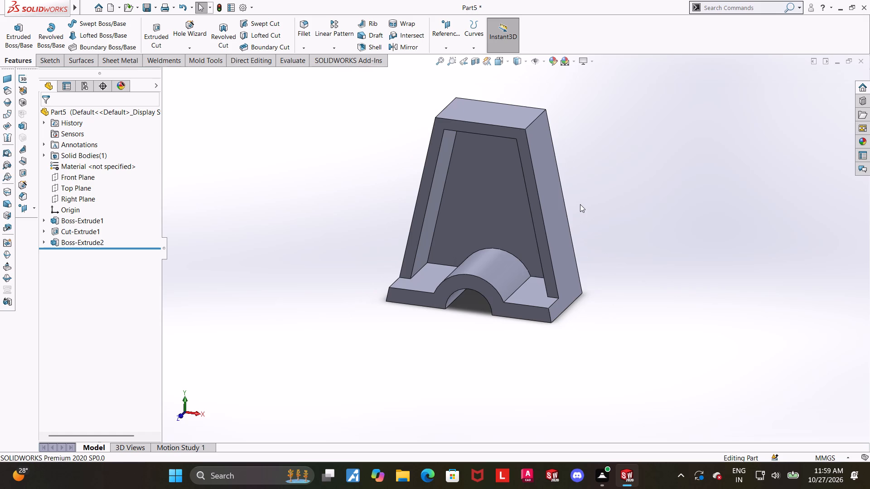
pyautogui.moveTo(580, 204); pyautogui.dragTo(590, 204, button='middle')
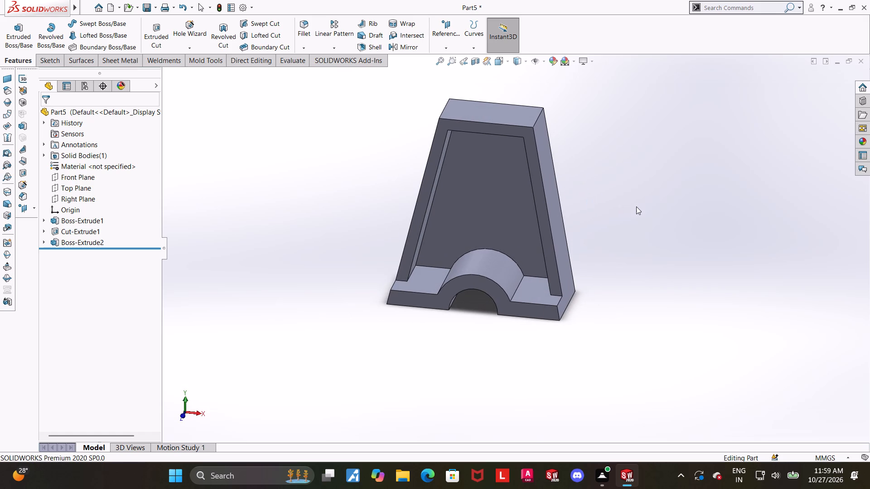
pyautogui.moveTo(635, 206); pyautogui.dragTo(634, 209, button='middle')
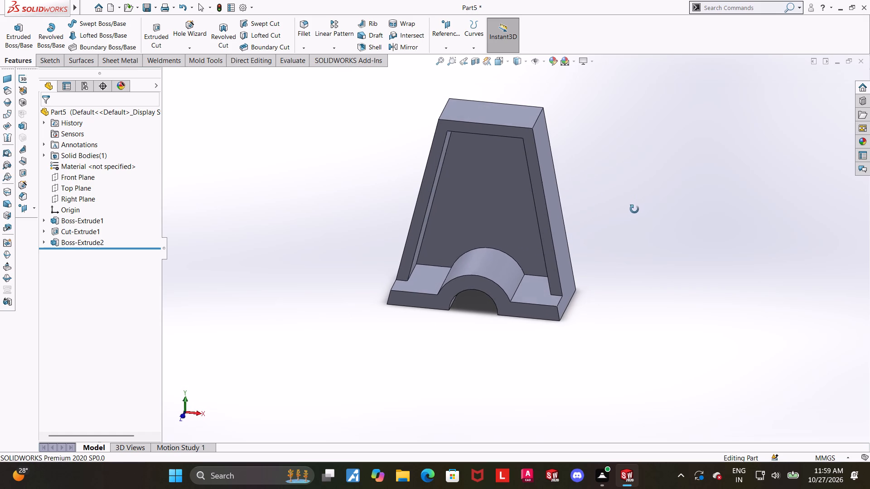
pyautogui.moveTo(634, 209); pyautogui.dragTo(632, 212, button='middle')
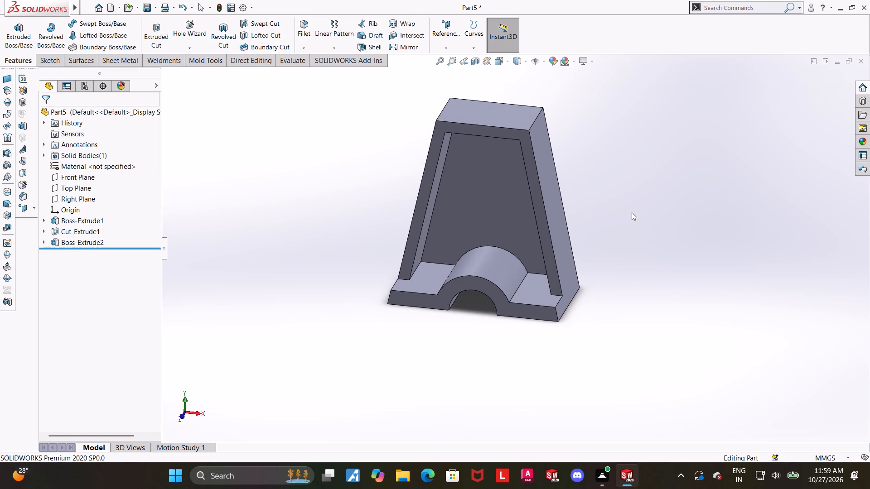
pyautogui.moveTo(631, 220); pyautogui.dragTo(634, 223, button='middle')
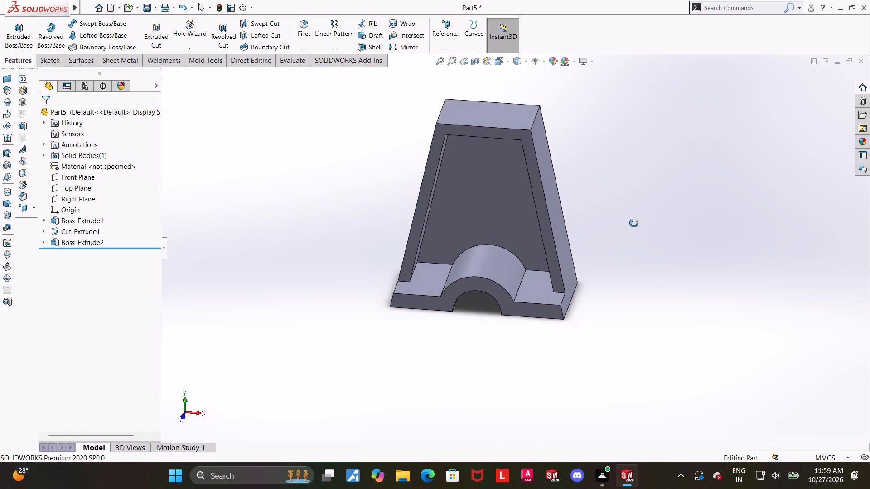
pyautogui.moveTo(634, 223); pyautogui.dragTo(639, 235, button='middle')
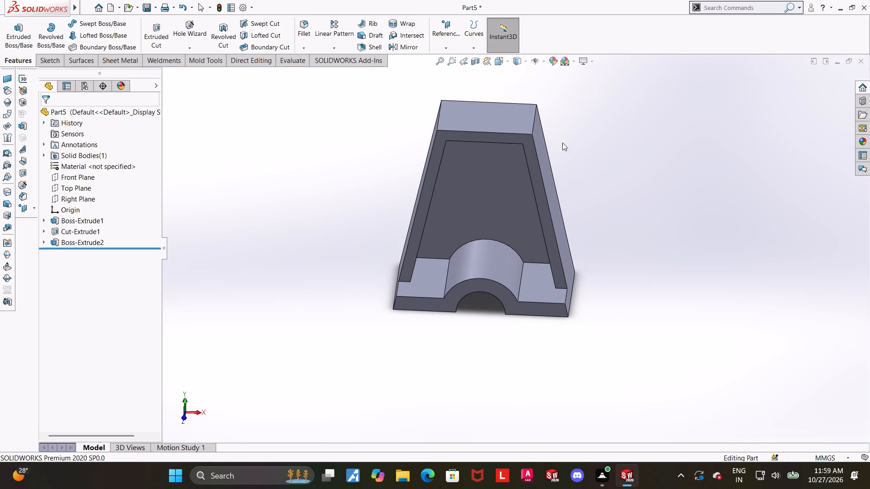
# Start a sketch on the body's top face and draw a circle of about 7.7 mm radius near the face's centre.
pyautogui.click(474, 111)
pyautogui.click(514, 89)
pyautogui.click(87, 255)
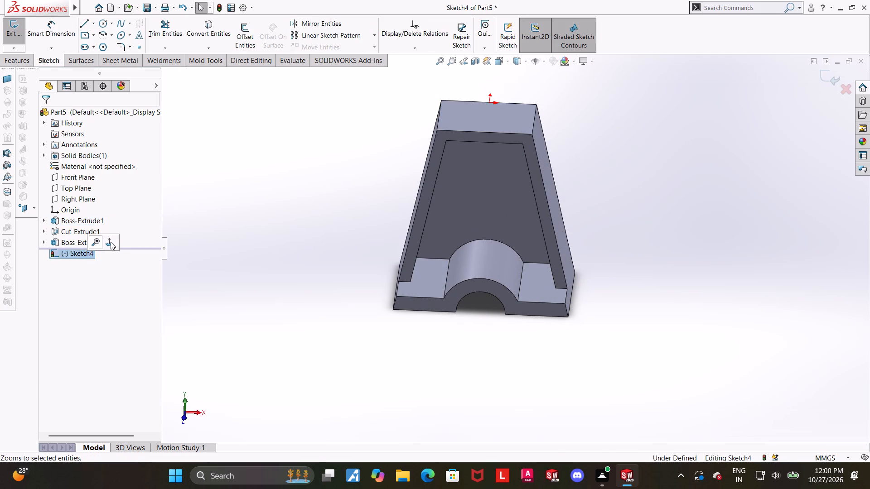
pyautogui.click(111, 242)
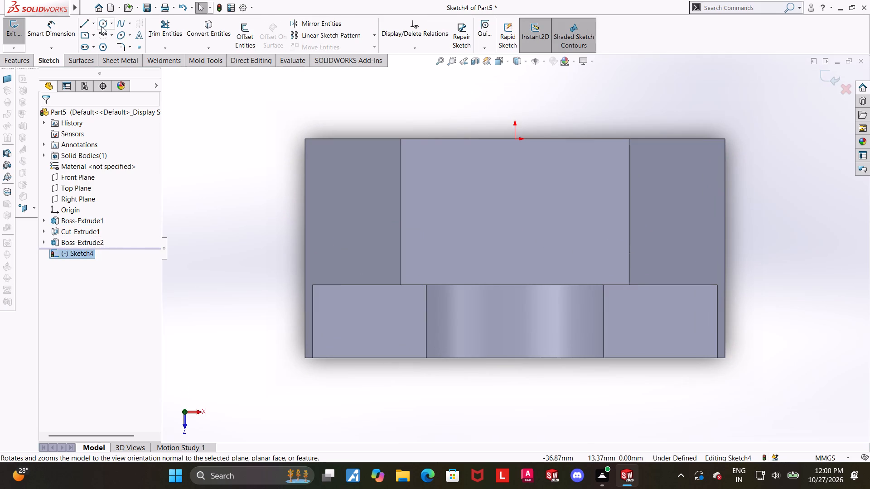
pyautogui.click(101, 26)
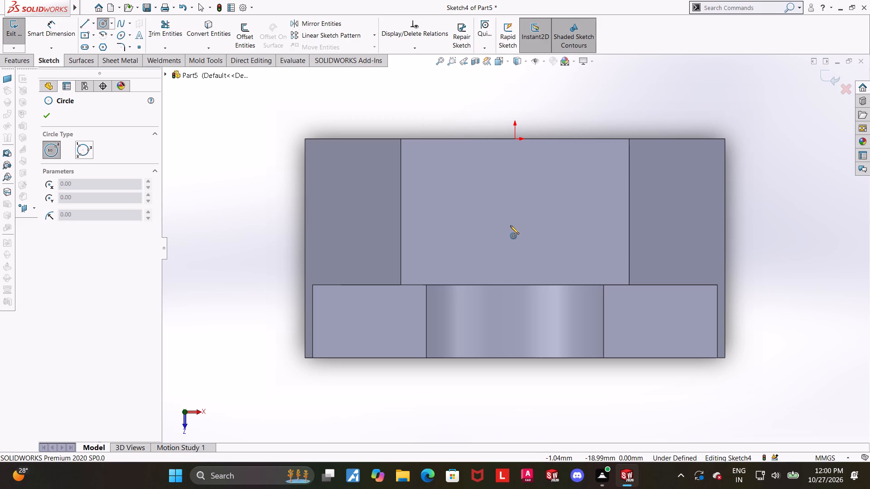
pyautogui.click(512, 226)
pyautogui.click(546, 220)
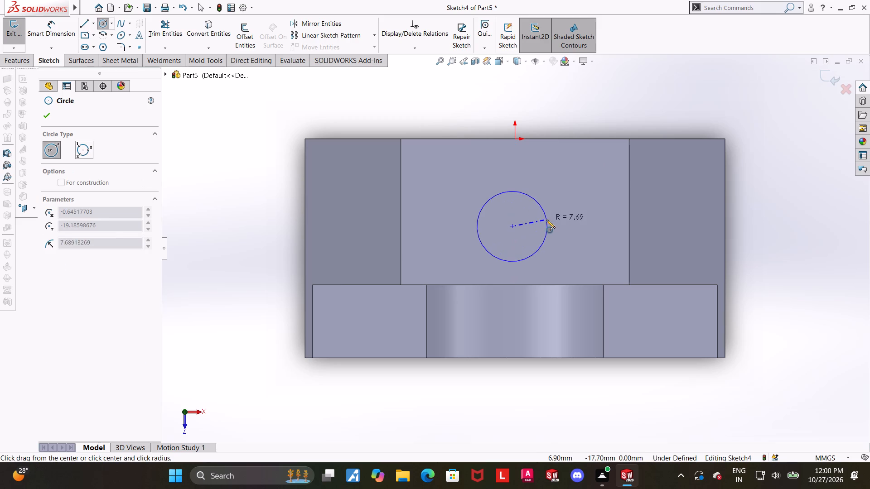
pyautogui.press('Escape')
# Dimension the diameter of the circle on the top face as 15 mm.
pyautogui.click(68, 25)
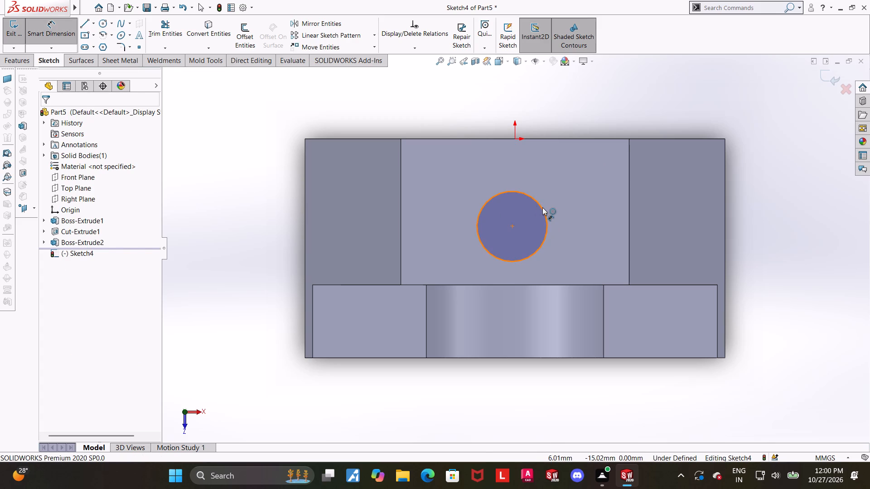
pyautogui.click(542, 207)
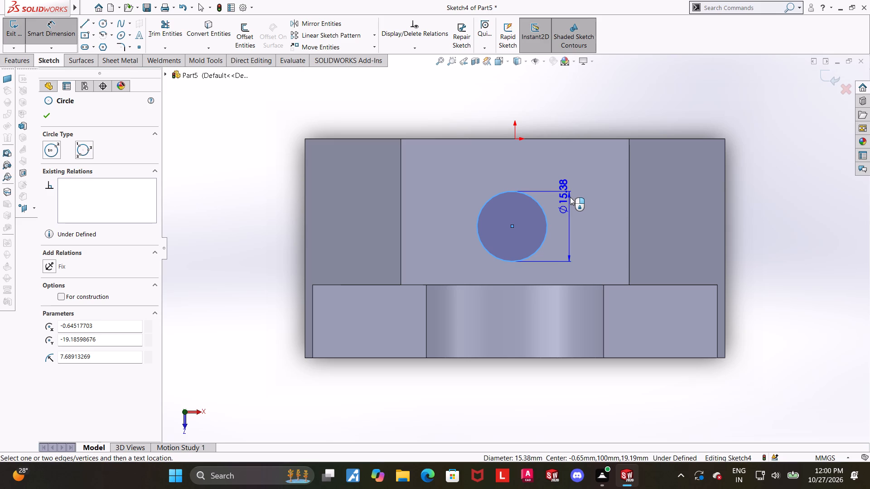
pyautogui.click(571, 197)
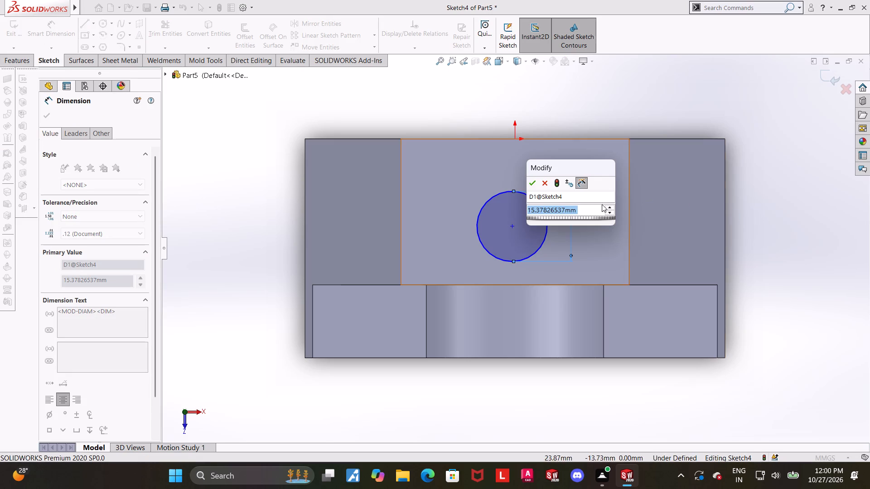
pyautogui.scroll(1, 695, 199)
pyautogui.scroll(-1, 650, 201)
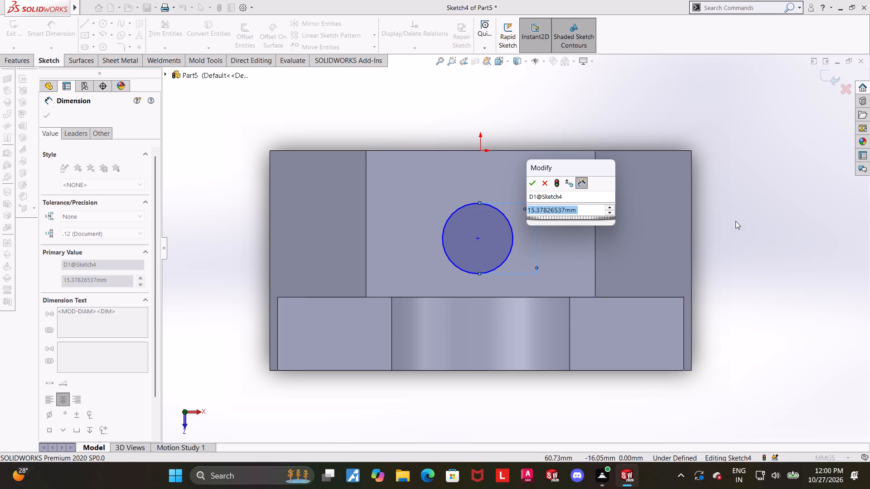
pyautogui.scroll(1, 748, 218)
pyautogui.scroll(-1, 705, 221)
pyautogui.scroll(1, 704, 220)
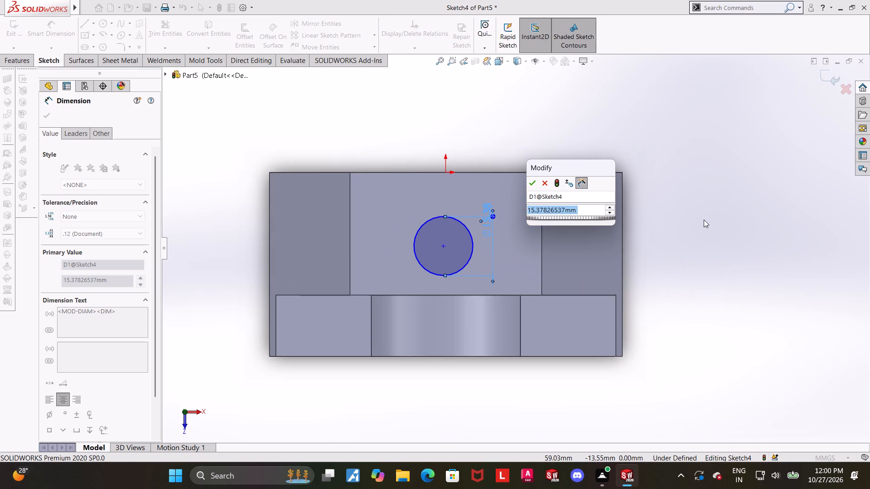
pyautogui.scroll(-1, 704, 220)
pyautogui.press('1')
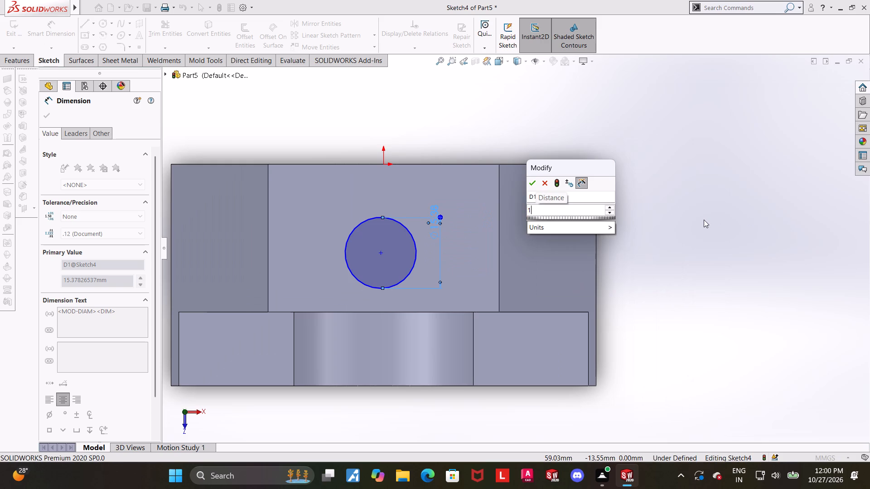
pyautogui.press('5')
pyautogui.press('Return')
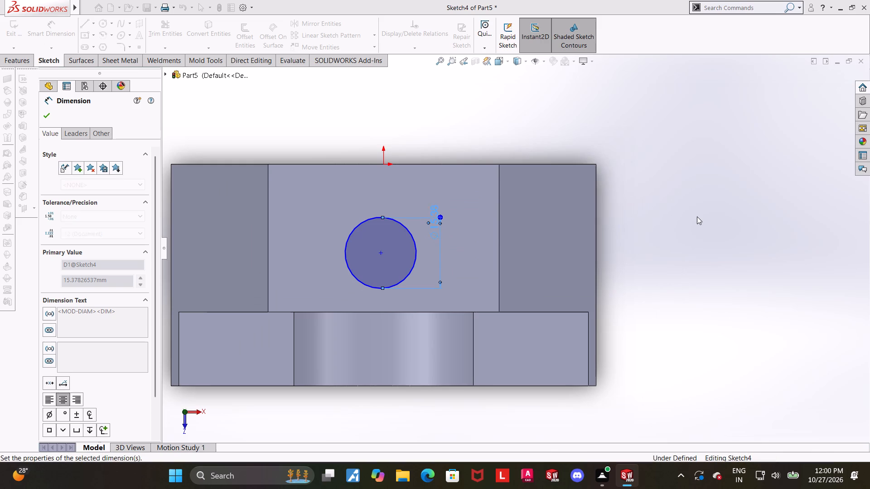
# Set the circle's diameter to 16 mm.
pyautogui.doubleClick(432, 224)
pyautogui.write('16')
pyautogui.press('Return')
pyautogui.press('Escape')
pyautogui.click(742, 254)
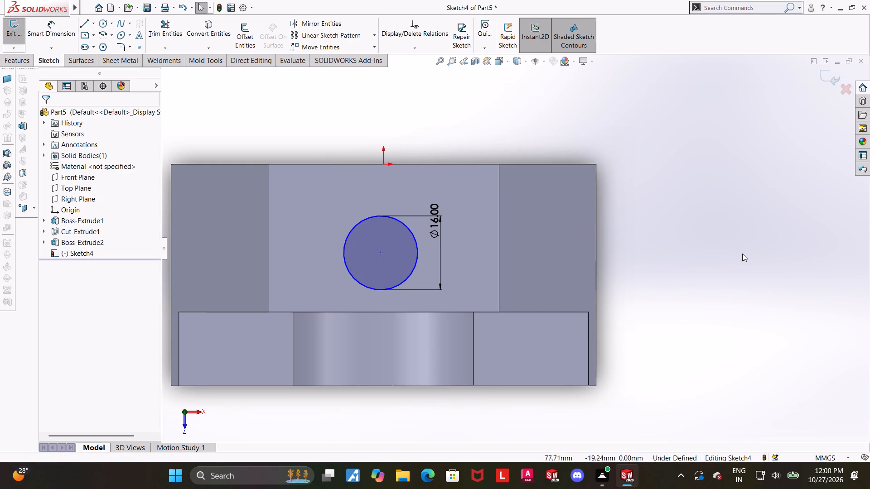
# Add a vertical relation between the sketch origin and the circle's centre.
pyautogui.scroll(1, 575, 252)
pyautogui.click(407, 178)
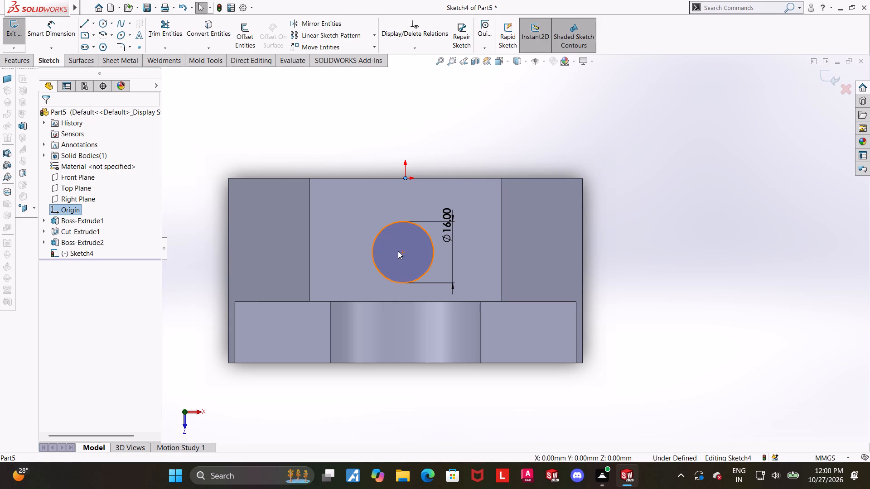
pyautogui.keyDown('ctrl'); pyautogui.click(401, 251); pyautogui.keyUp('ctrl')
pyautogui.click(52, 290)
pyautogui.click(730, 240)
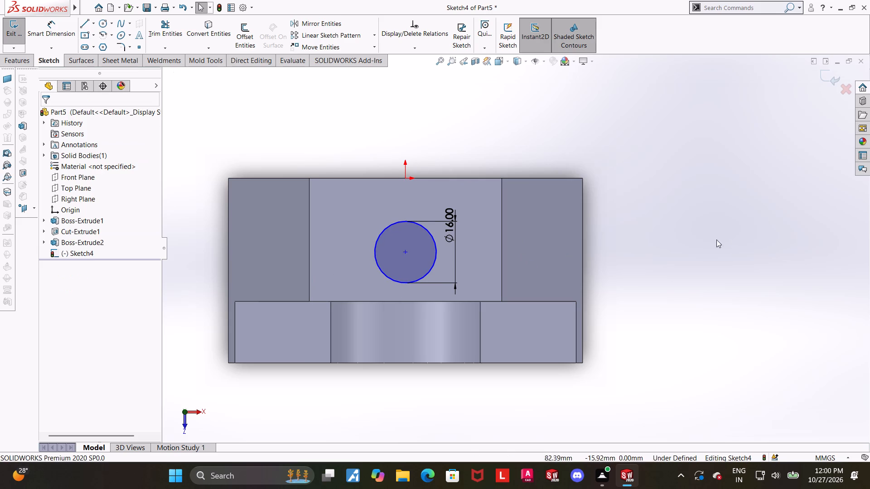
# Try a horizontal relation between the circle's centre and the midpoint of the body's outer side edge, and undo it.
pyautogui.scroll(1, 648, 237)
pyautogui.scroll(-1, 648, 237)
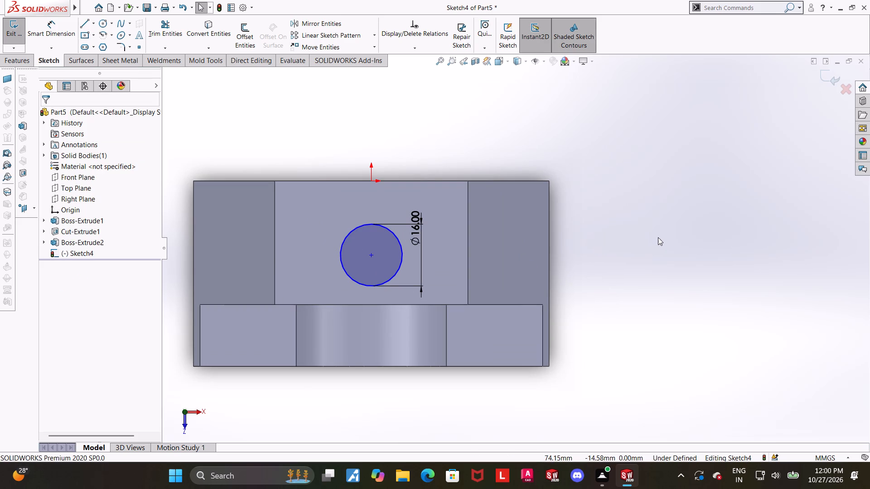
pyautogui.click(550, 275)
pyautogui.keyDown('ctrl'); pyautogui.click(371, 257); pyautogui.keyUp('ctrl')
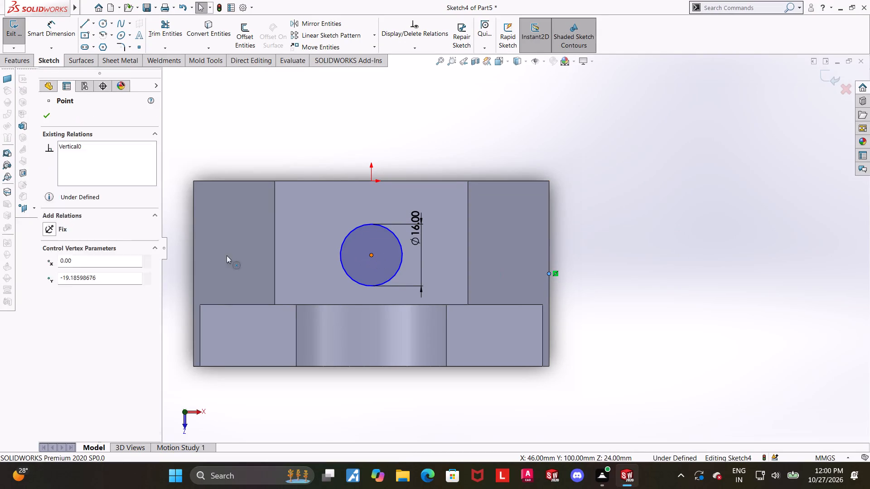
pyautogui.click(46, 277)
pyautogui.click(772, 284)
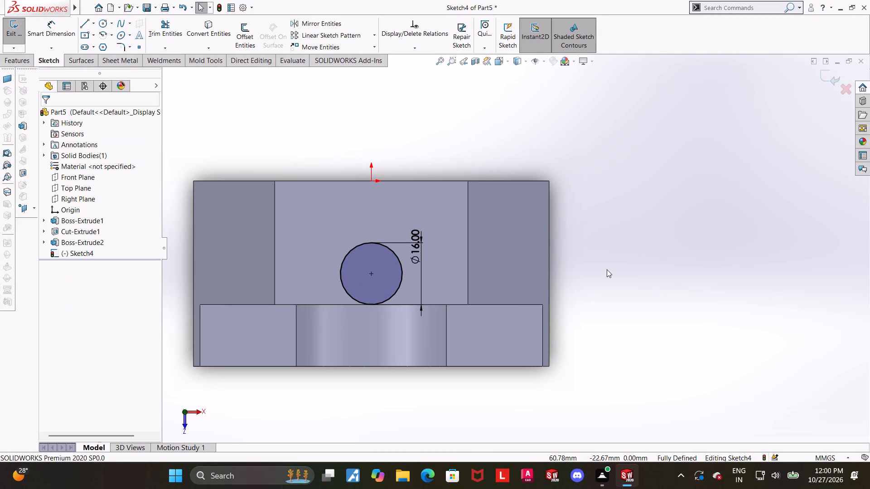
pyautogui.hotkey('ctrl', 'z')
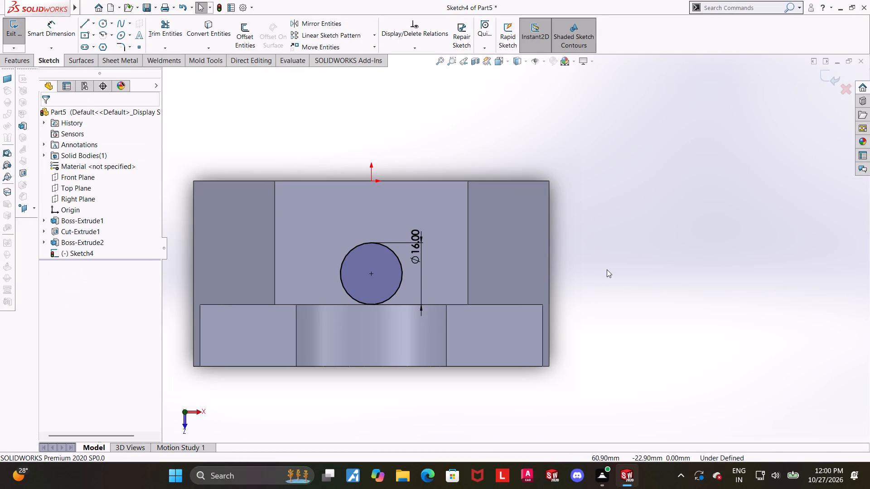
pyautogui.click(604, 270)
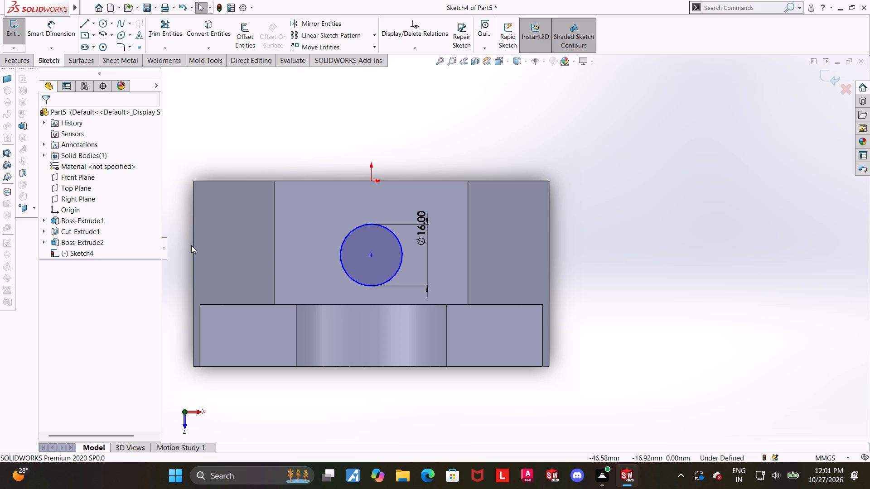
# Dimension the circle's centre 20 mm from the body's back edge at the origin and exit the sketch.
pyautogui.click(59, 26)
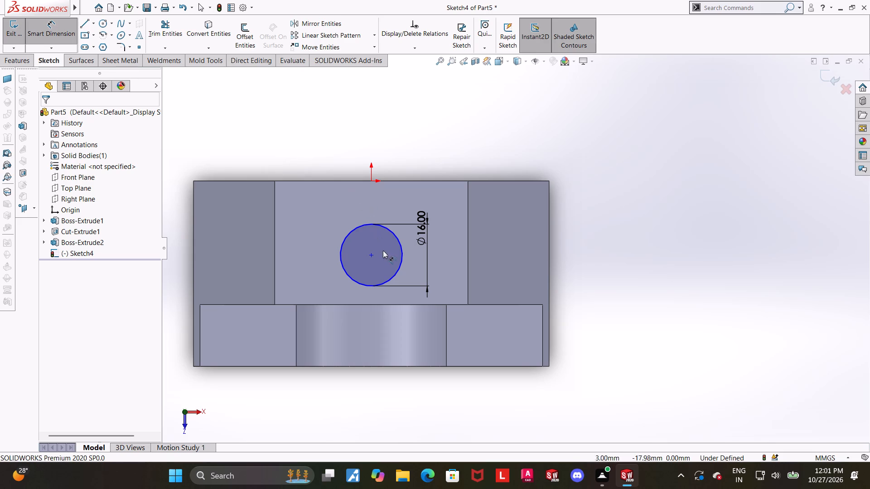
pyautogui.click(371, 255)
pyautogui.click(373, 182)
pyautogui.click(680, 230)
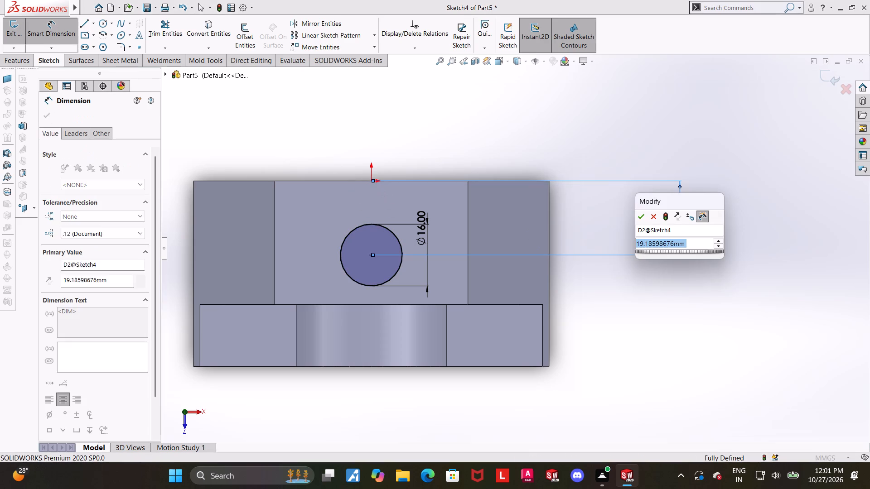
pyautogui.write('20')
pyautogui.press('Return')
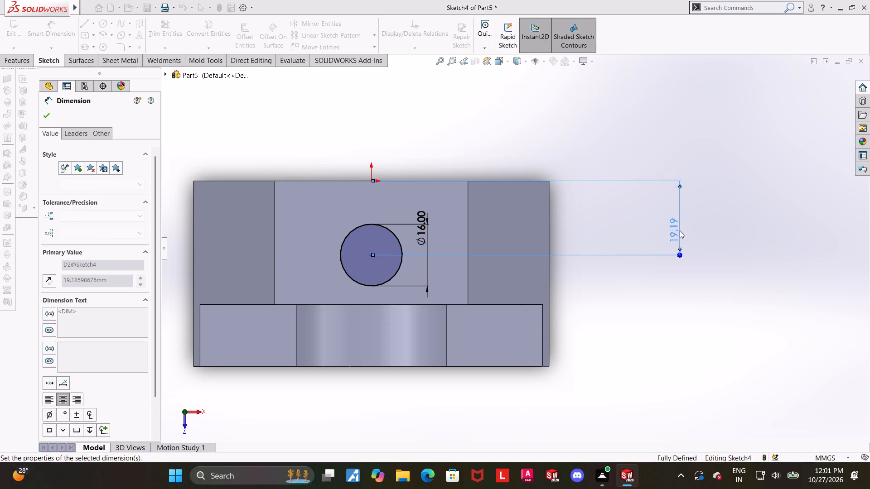
pyautogui.press('Escape')
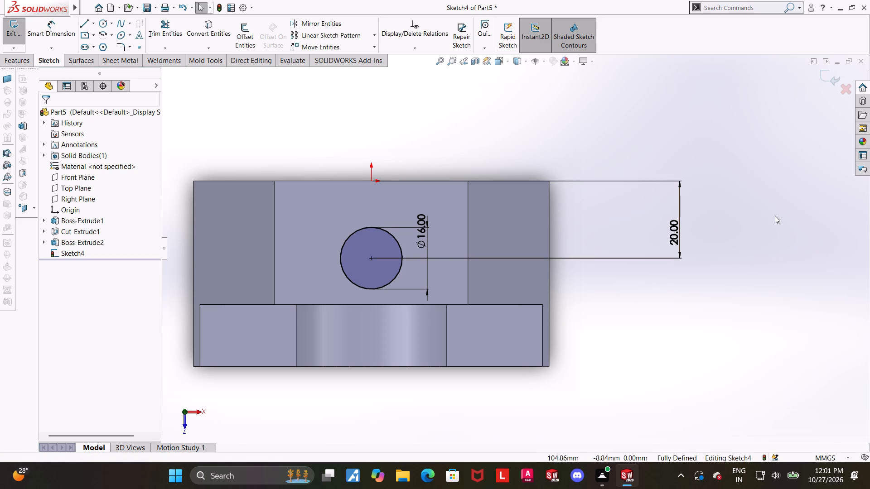
pyautogui.click(680, 306)
pyautogui.click(828, 76)
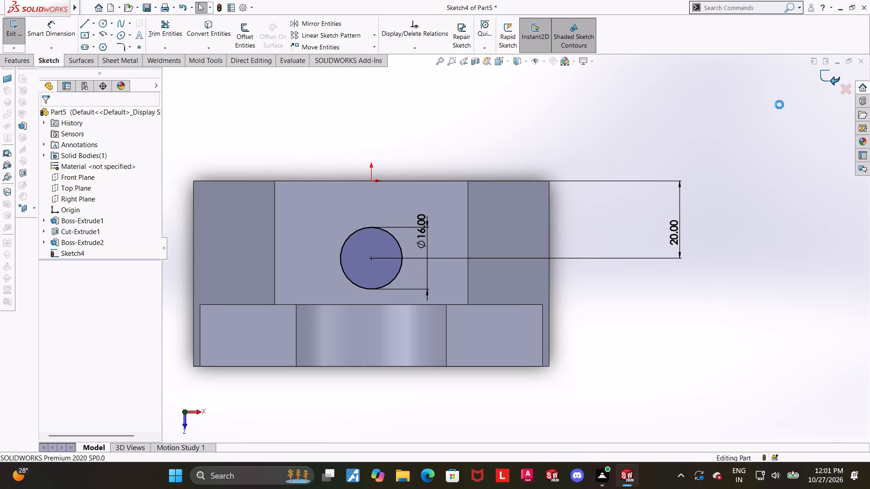
# Extrude the 16 mm circle upward from the top face with a blind depth of 25 mm, merged with the body.
pyautogui.scroll(2, 564, 280)
pyautogui.moveTo(527, 306); pyautogui.dragTo(520, 209, button='middle')
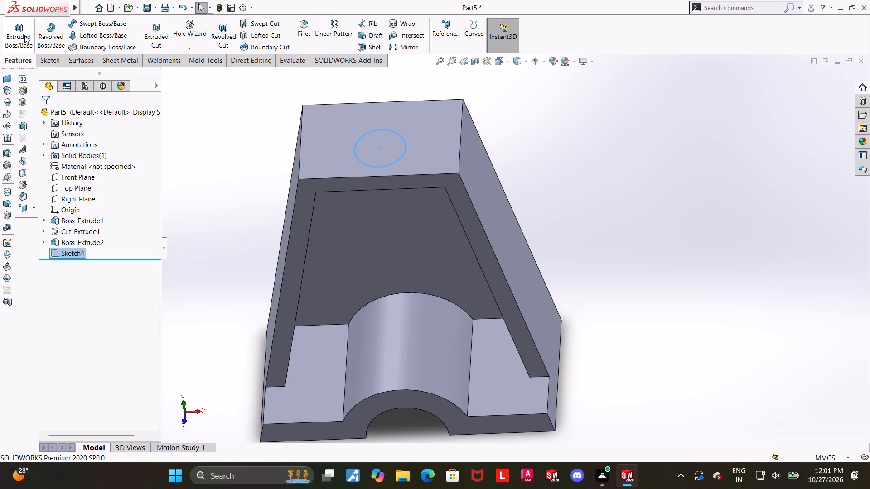
pyautogui.click(24, 35)
pyautogui.write('25')
pyautogui.press('Return')
pyautogui.click(702, 193)
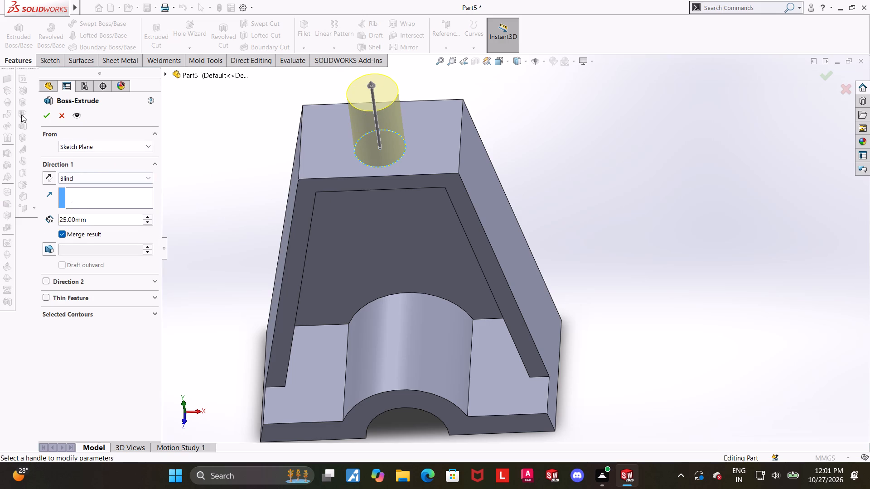
pyautogui.click(52, 116)
pyautogui.click(625, 217)
# Edit Sketch1 of Boss-Extrude1, set the trapezoid's overall height to 110 mm, and exit the sketch.
pyautogui.moveTo(596, 228); pyautogui.dragTo(609, 137, button='middle')
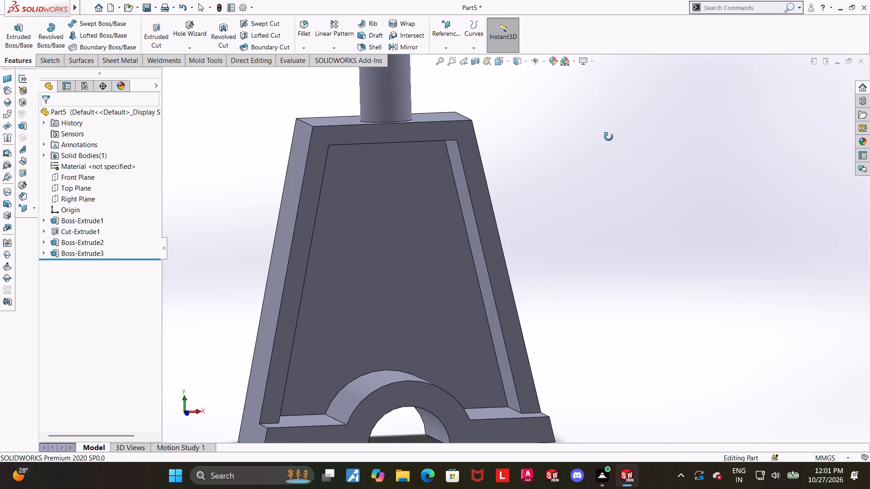
pyautogui.moveTo(609, 137); pyautogui.dragTo(600, 147, button='middle')
pyautogui.scroll(5, 600, 144)
pyautogui.scroll(-3, 472, 150)
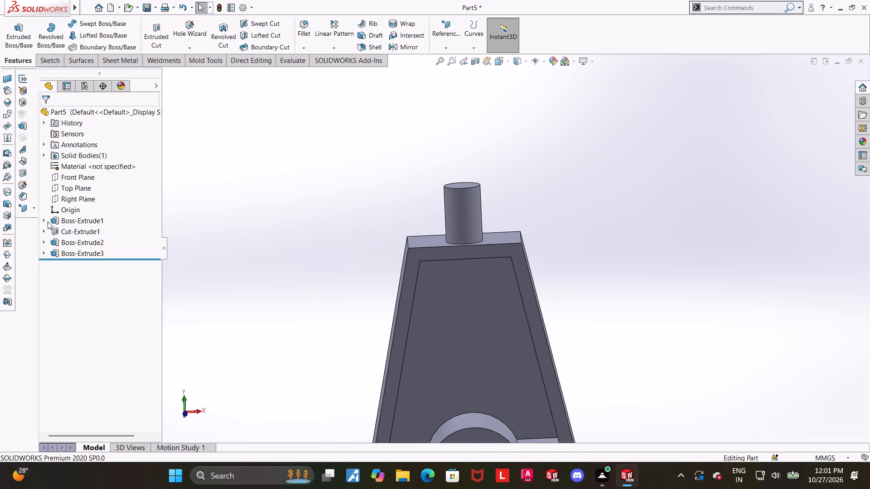
pyautogui.click(51, 218)
pyautogui.click(44, 218)
pyautogui.click(68, 233)
pyautogui.click(76, 204)
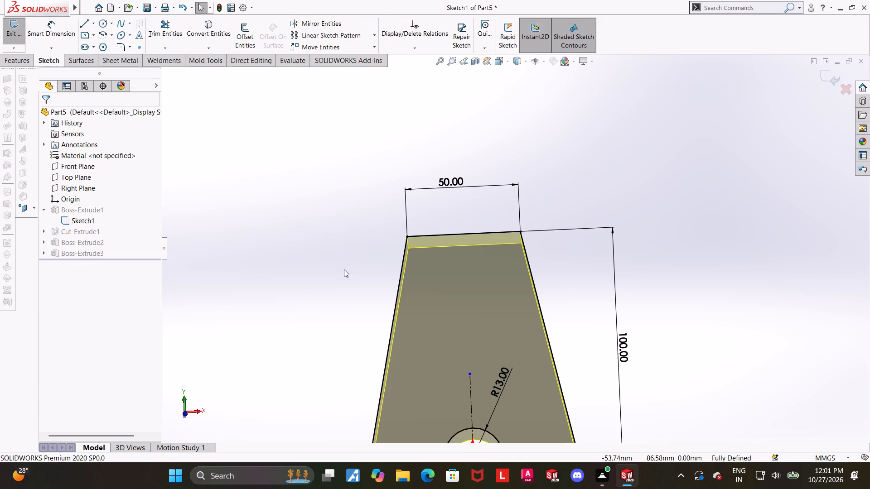
pyautogui.scroll(3, 607, 289)
pyautogui.click(637, 332)
pyautogui.scroll(-1, 577, 303)
pyautogui.doubleClick(573, 297)
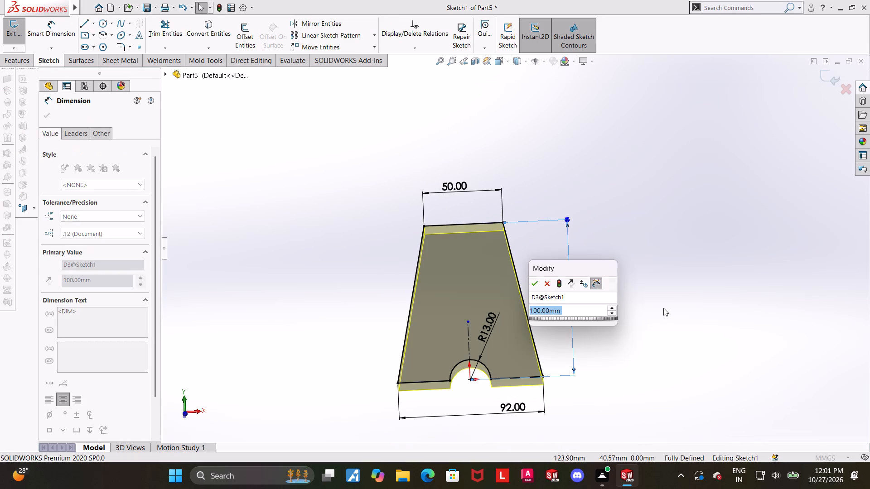
pyautogui.press('1')
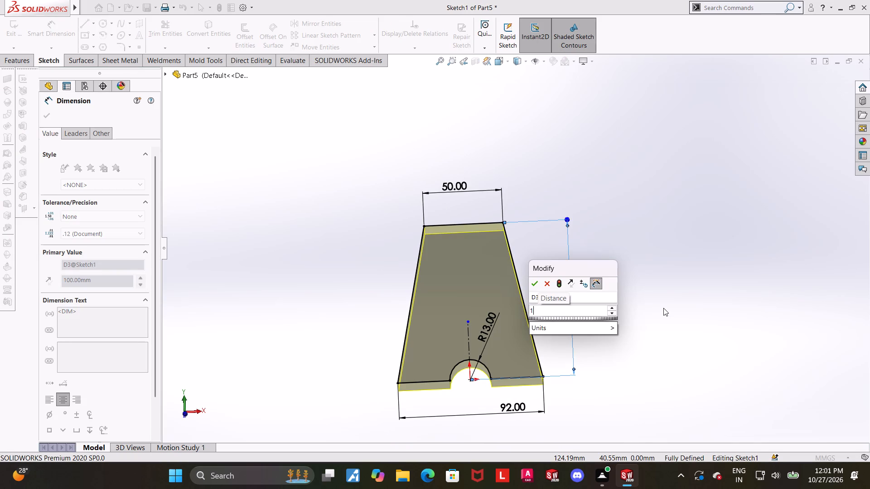
pyautogui.press('1')
pyautogui.press('BackSpace')
pyautogui.write('10')
pyautogui.press('Return')
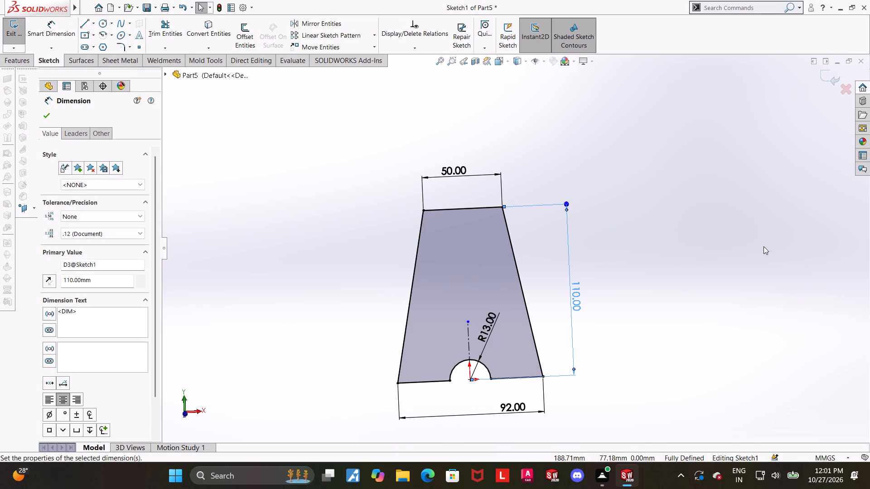
pyautogui.click(764, 246)
pyautogui.click(822, 73)
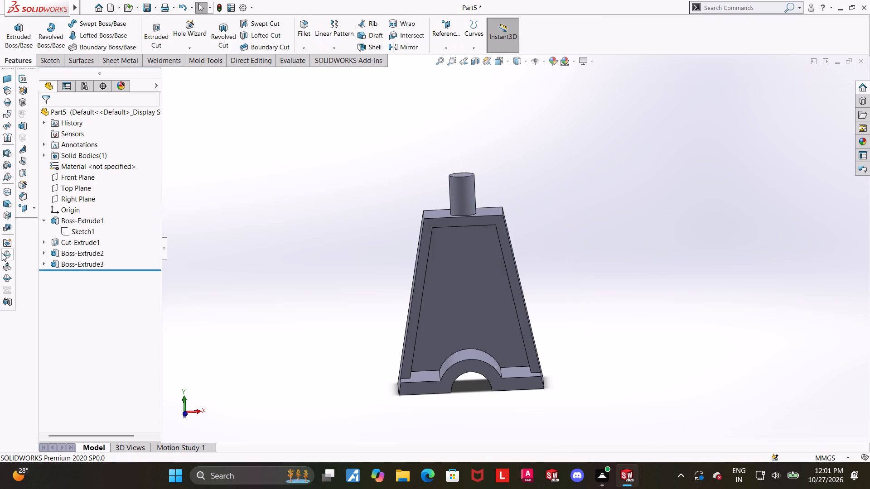
# Edit the cylindrical boss extrusion on the top face and set its blind depth to 15 mm.
pyautogui.click(47, 262)
pyautogui.click(57, 263)
pyautogui.click(67, 231)
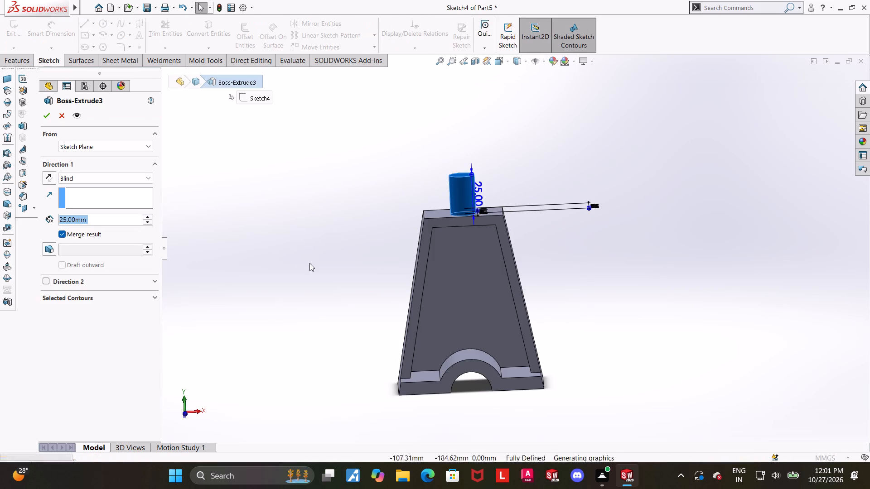
pyautogui.write('15')
pyautogui.press('Return')
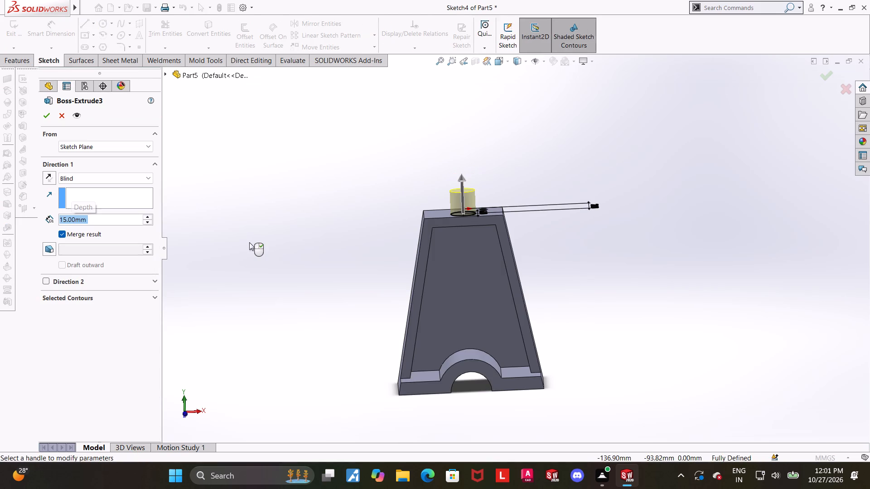
pyautogui.click(47, 116)
pyautogui.click(311, 168)
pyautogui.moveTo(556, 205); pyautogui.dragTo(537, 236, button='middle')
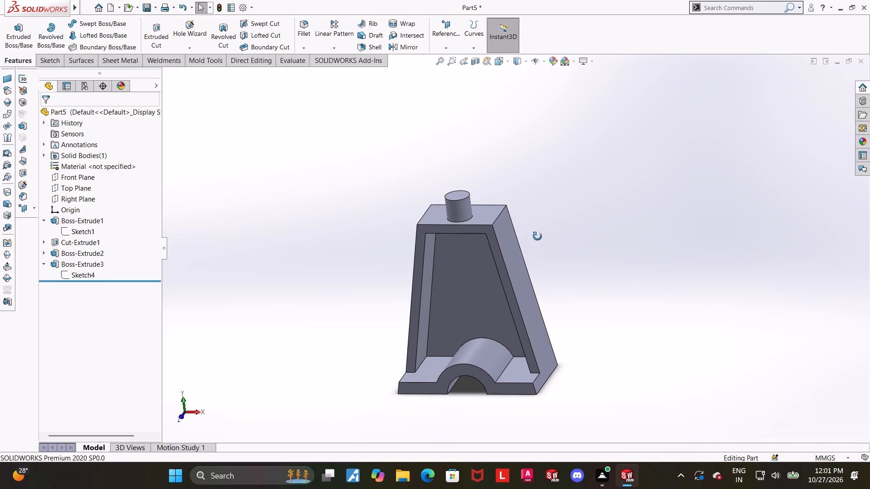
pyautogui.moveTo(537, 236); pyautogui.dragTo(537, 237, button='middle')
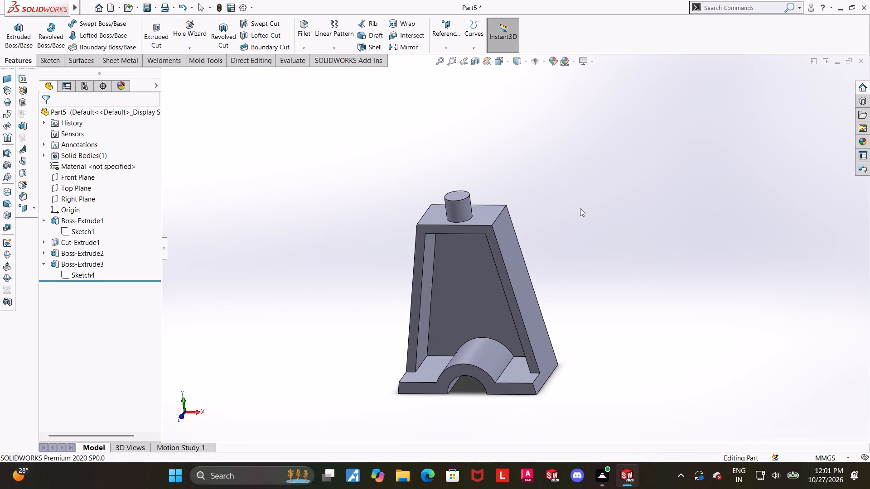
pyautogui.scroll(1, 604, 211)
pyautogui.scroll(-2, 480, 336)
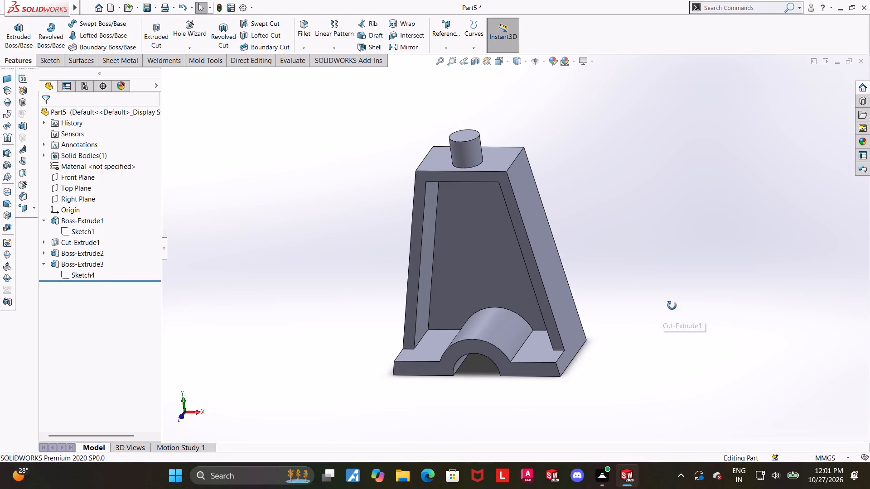
# Start a sketch on the top face of the base's flat ledge beside the arch and view it normal to the plane.
pyautogui.middleClick(664, 307)
pyautogui.scroll(-2, 480, 311)
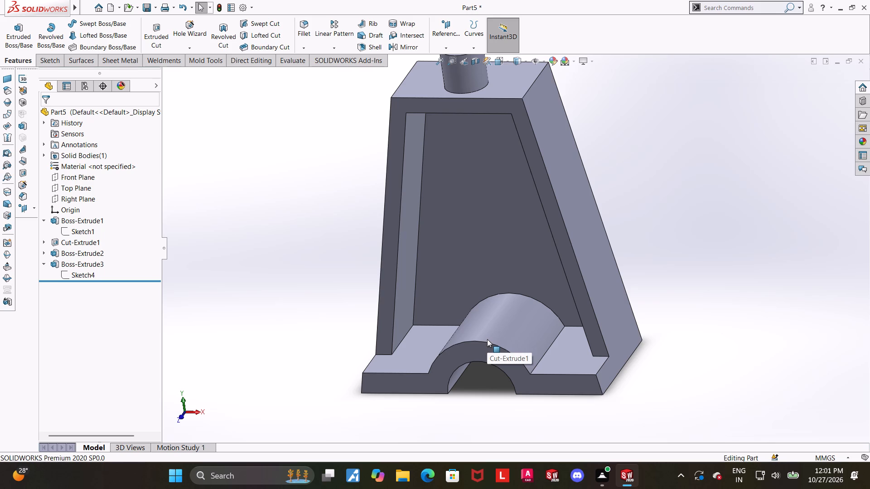
pyautogui.scroll(-1, 487, 339)
pyautogui.scroll(3, 487, 339)
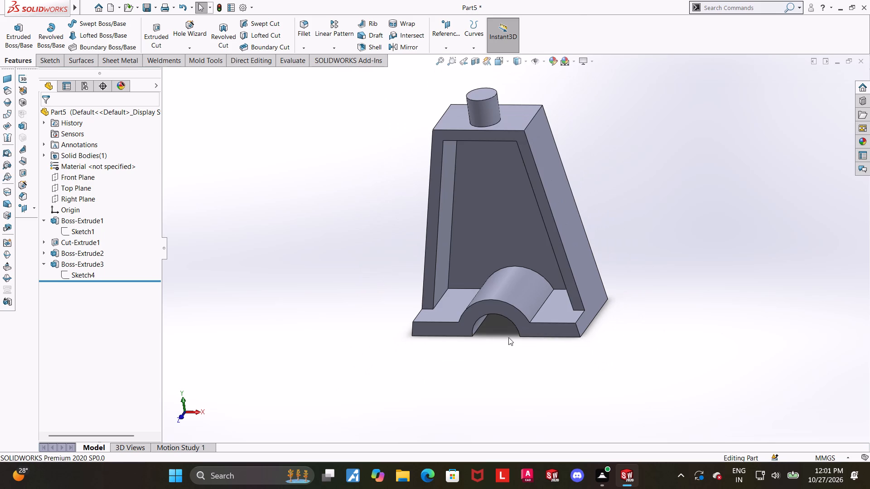
pyautogui.click(634, 297)
pyautogui.moveTo(630, 297); pyautogui.dragTo(631, 273, button='middle')
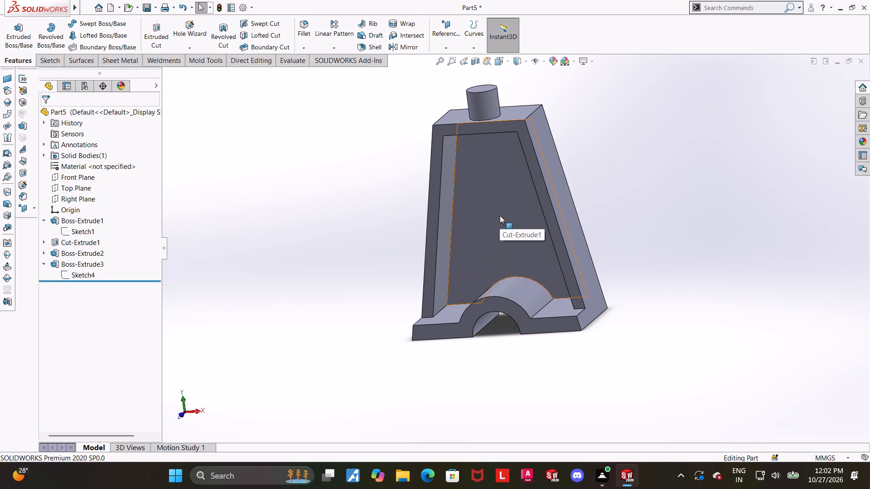
pyautogui.moveTo(610, 311); pyautogui.dragTo(632, 377, button='middle')
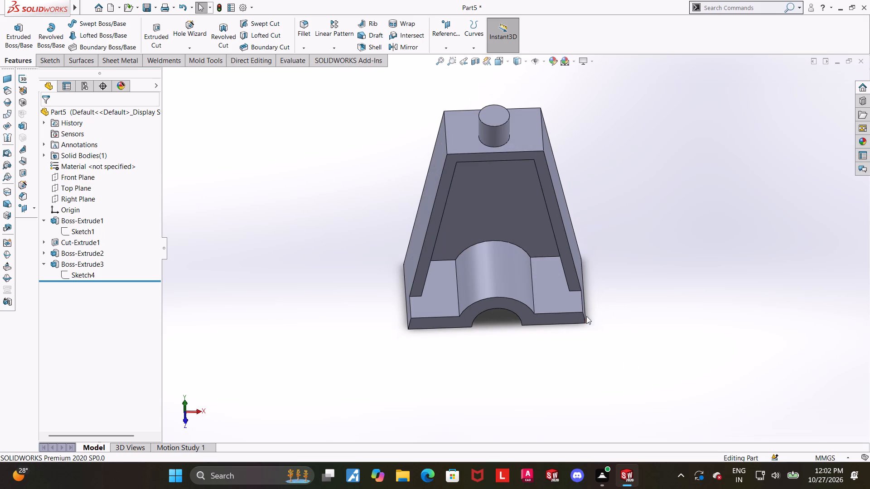
pyautogui.click(551, 290)
pyautogui.click(588, 265)
pyautogui.click(87, 290)
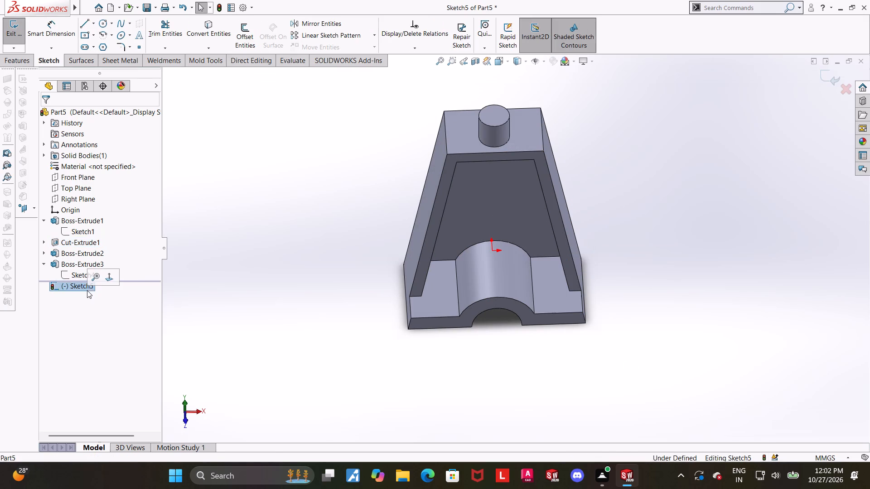
pyautogui.click(112, 276)
pyautogui.scroll(1, 310, 326)
pyautogui.scroll(1, 486, 312)
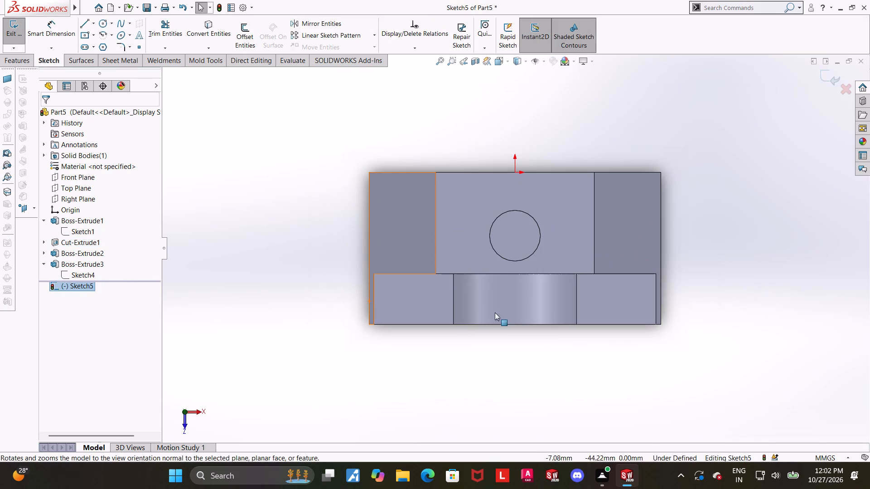
# Set the display style to Hidden Lines Visible.
pyautogui.click(104, 22)
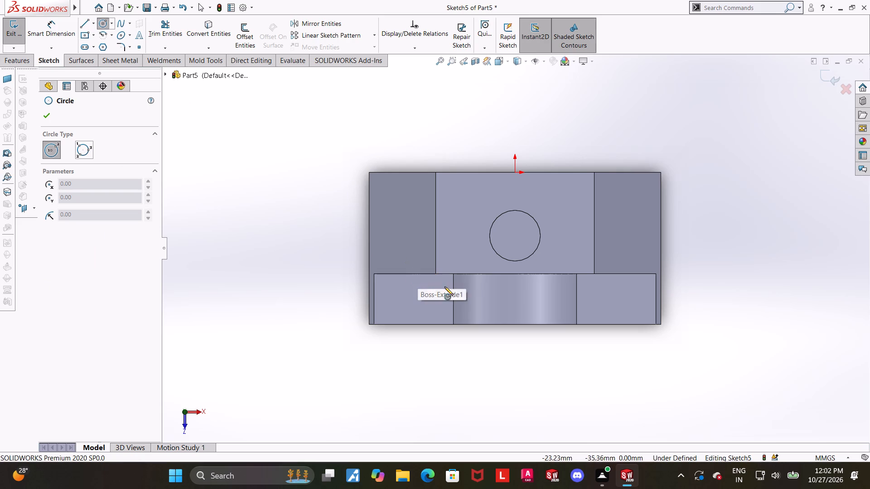
pyautogui.press('Escape')
pyautogui.click(527, 62)
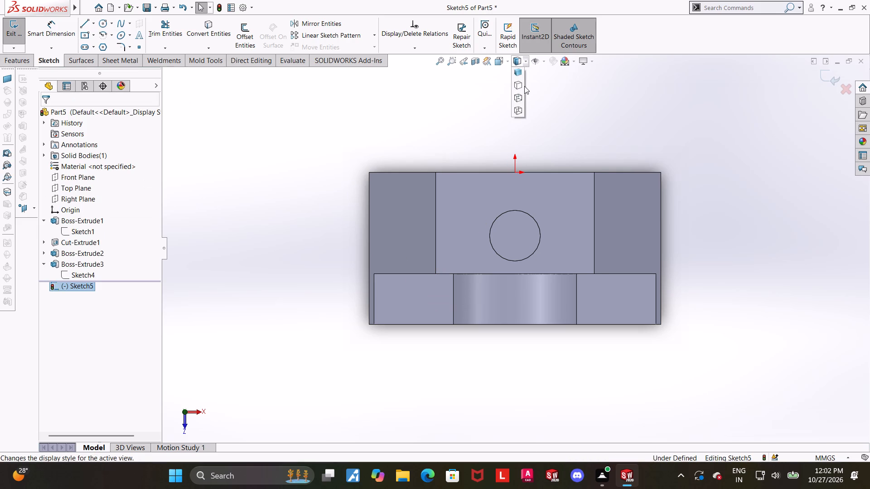
pyautogui.click(520, 107)
pyautogui.press('Escape')
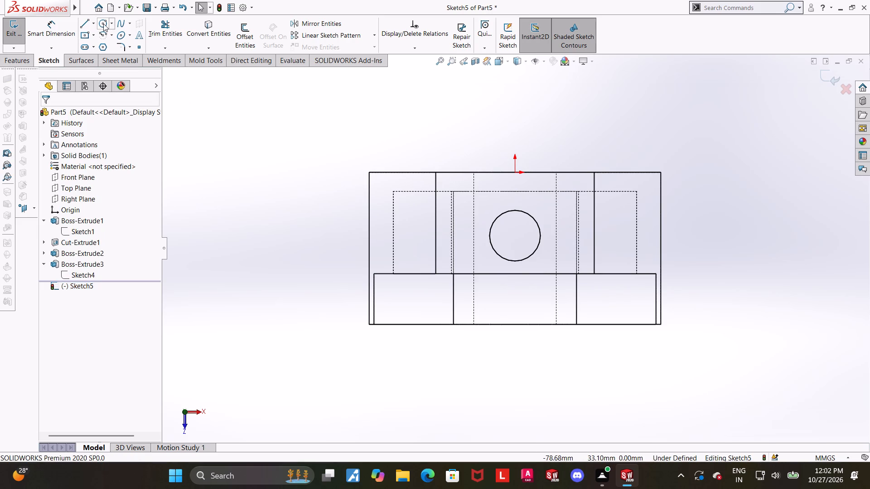
# Sketch one circle on each side of the arch, about 18 mm and 22 mm in diameter, with their centres horizontally aligned.
pyautogui.click(103, 24)
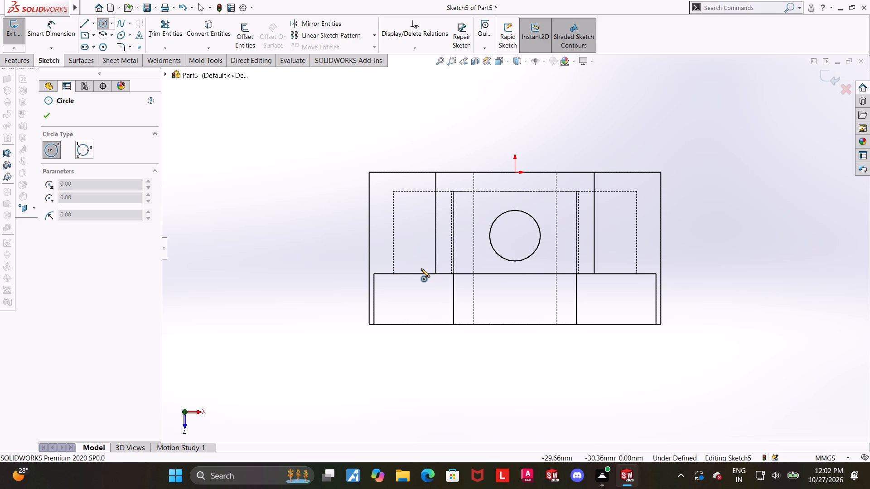
pyautogui.click(421, 288)
pyautogui.click(450, 289)
pyautogui.click(615, 286)
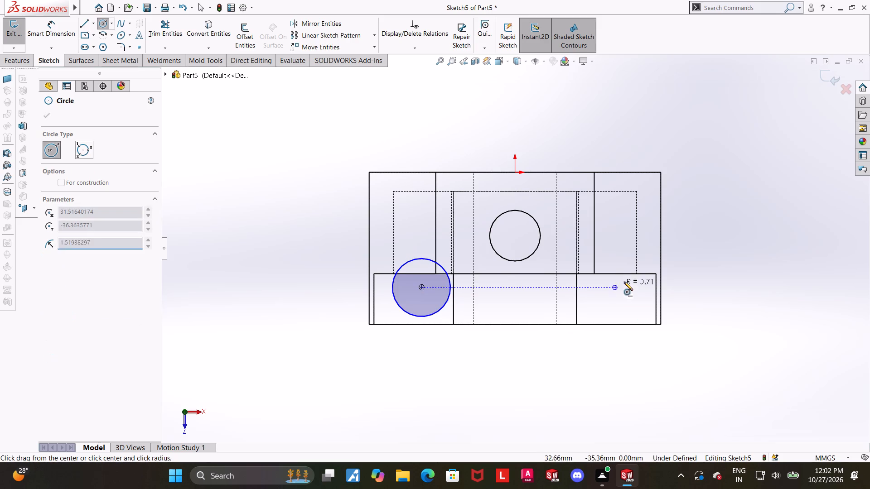
pyautogui.click(628, 254)
pyautogui.press('Escape')
# Dimension the larger circle's diameter at 10 mm.
pyautogui.click(52, 25)
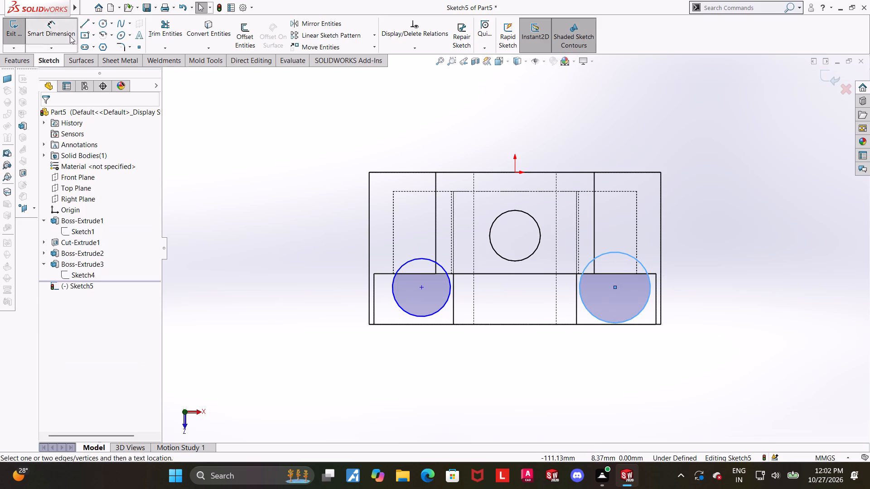
pyautogui.scroll(1, 542, 250)
pyautogui.scroll(-1, 546, 260)
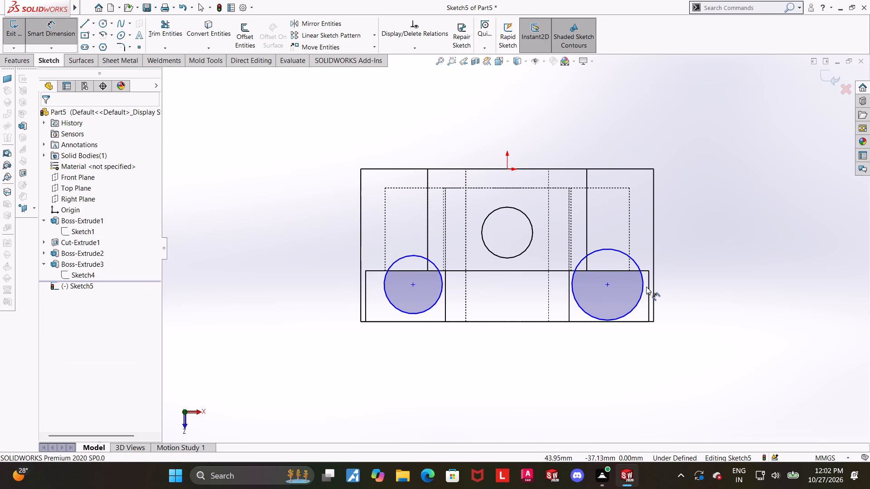
pyautogui.click(643, 286)
pyautogui.click(686, 269)
pyautogui.write('10')
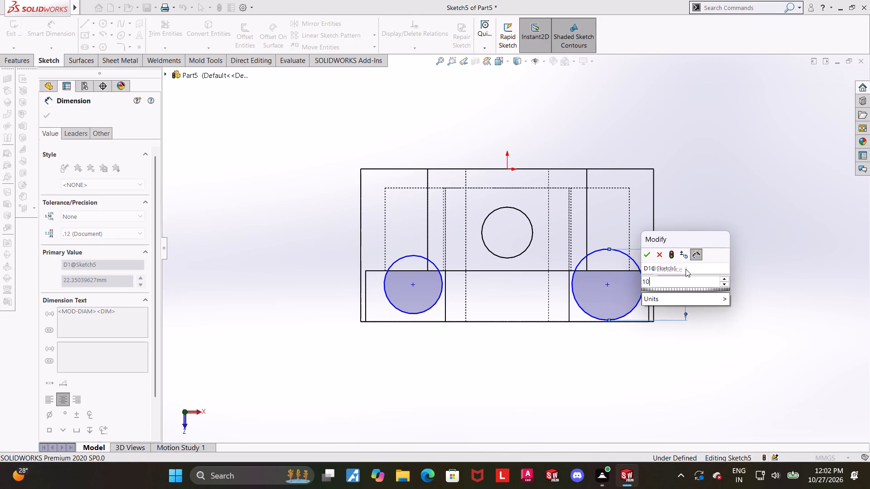
pyautogui.press('Return')
pyautogui.press('Escape')
pyautogui.moveTo(700, 476); pyautogui.dragTo(699, 471)
pyautogui.moveTo(683, 395); pyautogui.dragTo(683, 391)
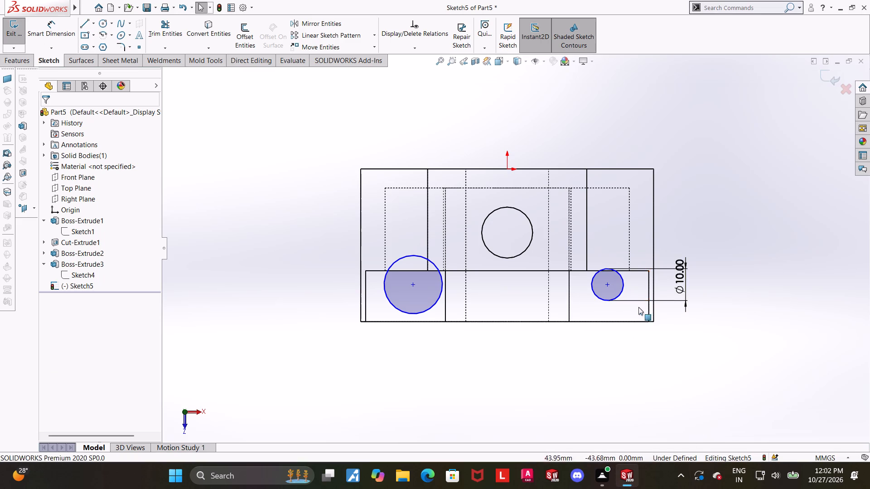
# Add an Equal relation between the two circles on the ledges.
pyautogui.keyDown('ctrl'); pyautogui.click(618, 295); pyautogui.keyUp('ctrl')
pyautogui.keyDown('ctrl'); pyautogui.click(393, 302); pyautogui.keyUp('ctrl')
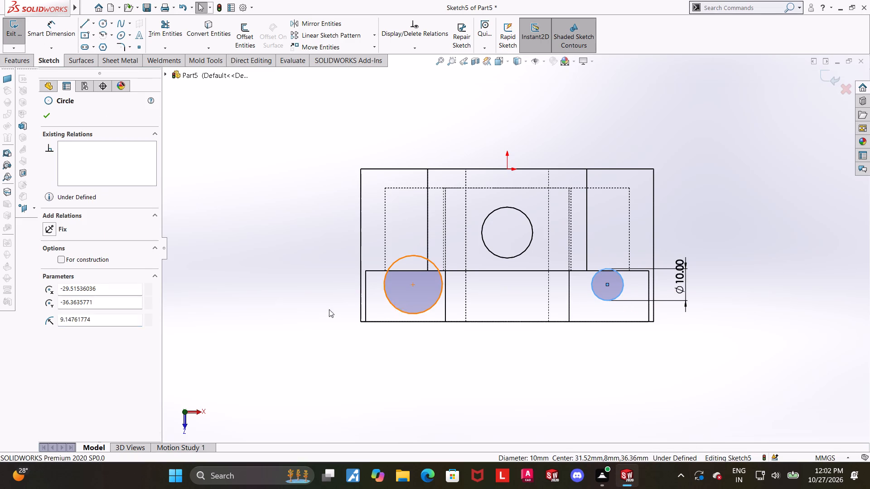
pyautogui.click(51, 318)
pyautogui.click(442, 363)
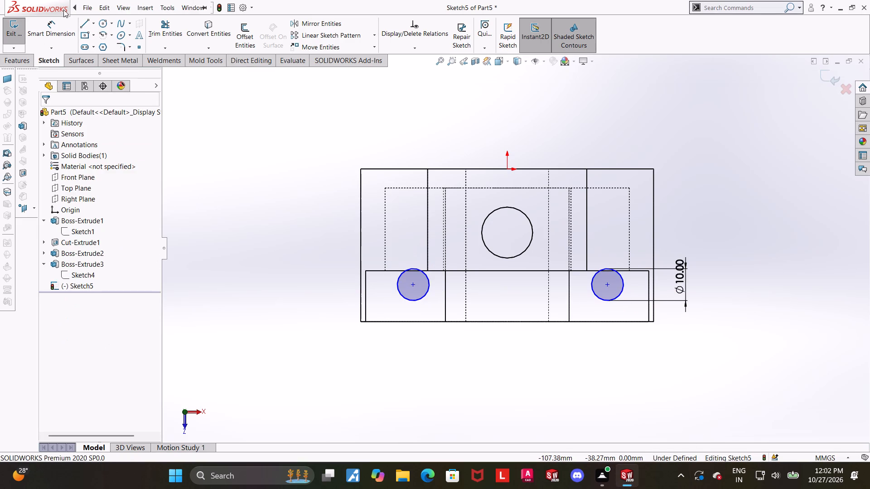
# Dimension the horizontal distance between the two circle centres at 60 mm.
pyautogui.click(54, 39)
pyautogui.click(412, 284)
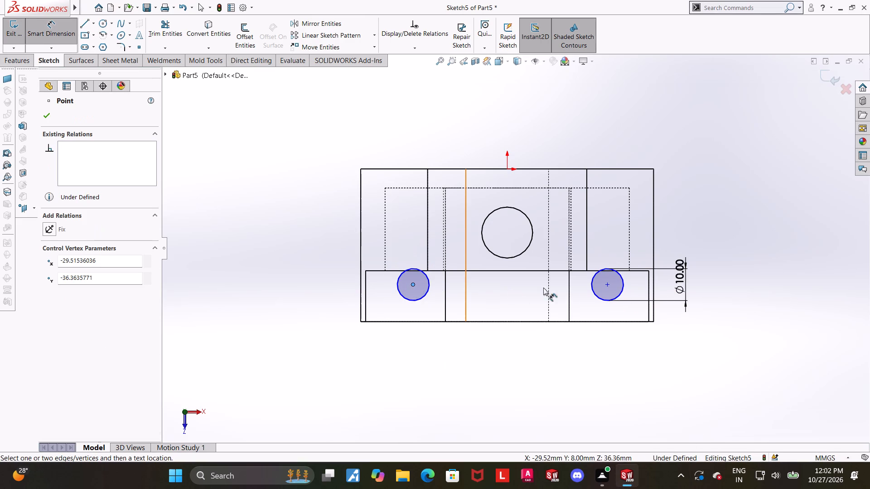
pyautogui.click(606, 287)
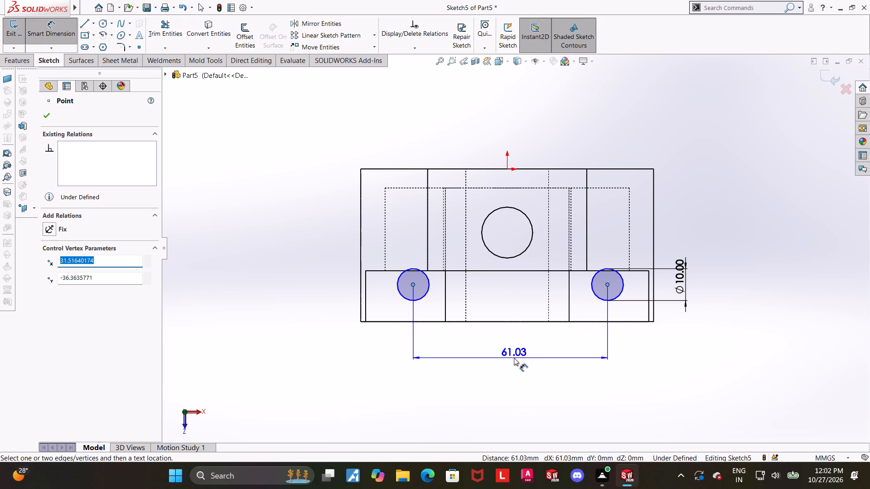
pyautogui.click(514, 358)
pyautogui.write('60')
pyautogui.press('Return')
pyautogui.press('Escape')
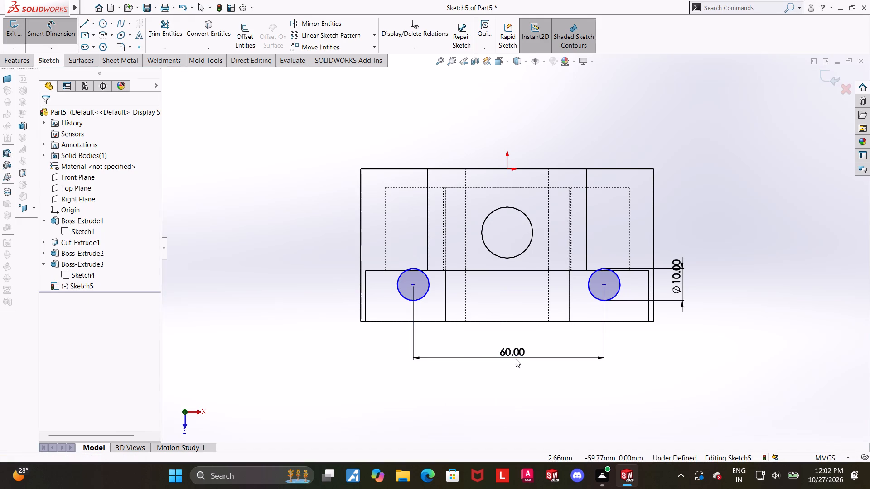
# Draw a vertical centerline from the origin, extending beyond the body's back edge.
pyautogui.click(93, 24)
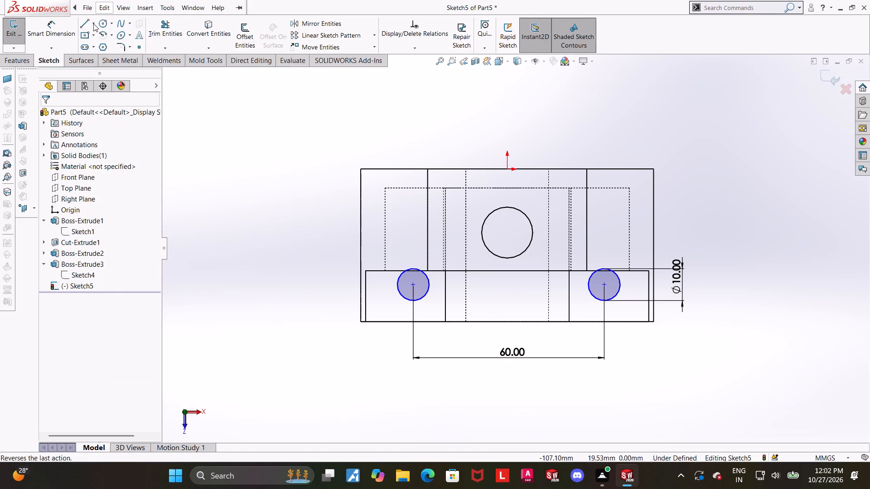
pyautogui.click(100, 47)
pyautogui.click(508, 170)
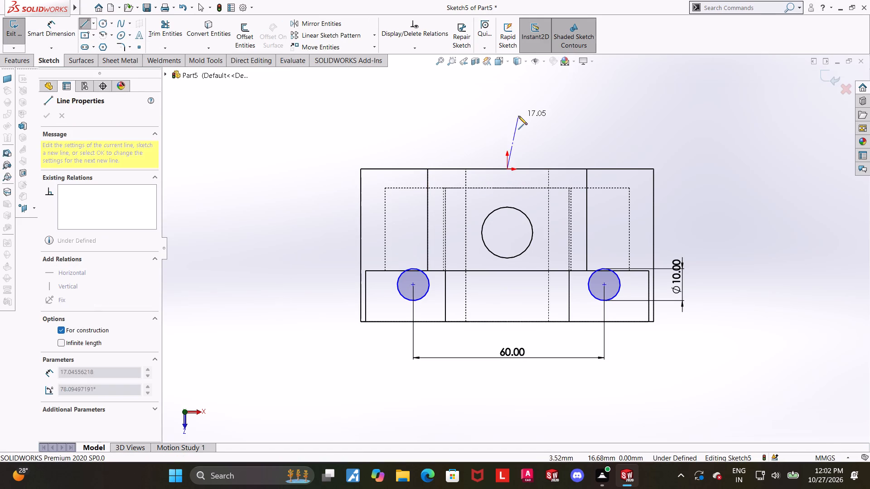
pyautogui.click(509, 111)
pyautogui.press('Escape')
pyautogui.press('Escape')
# Make the two circle centres symmetric about the vertical centerline.
pyautogui.click(413, 285)
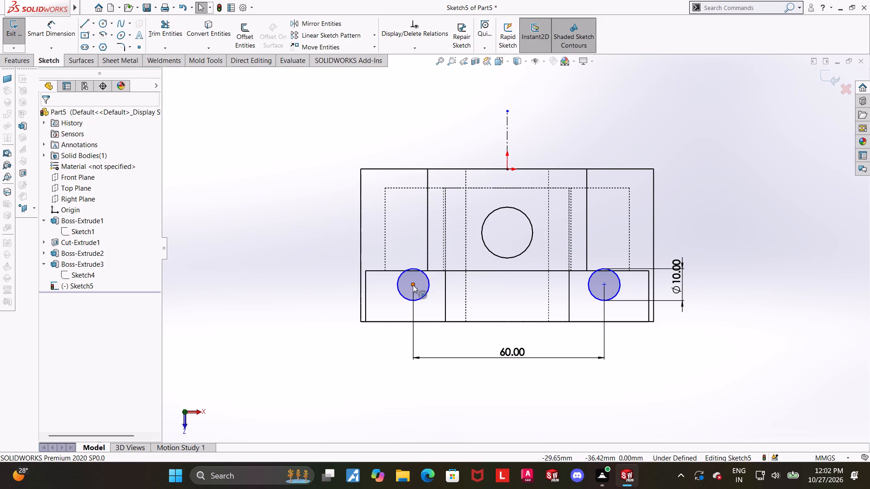
pyautogui.keyDown('ctrl'); pyautogui.click(604, 282); pyautogui.keyUp('ctrl')
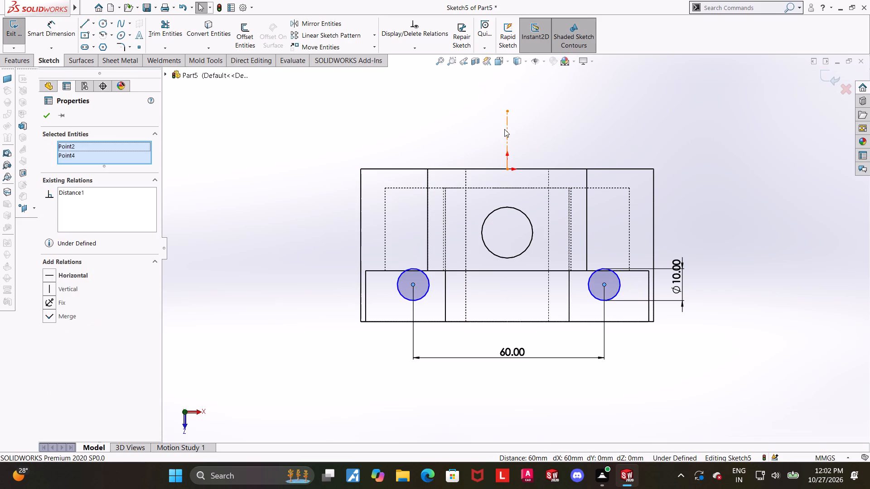
pyautogui.keyDown('ctrl'); pyautogui.click(507, 129); pyautogui.keyUp('ctrl')
pyautogui.click(50, 283)
pyautogui.click(315, 247)
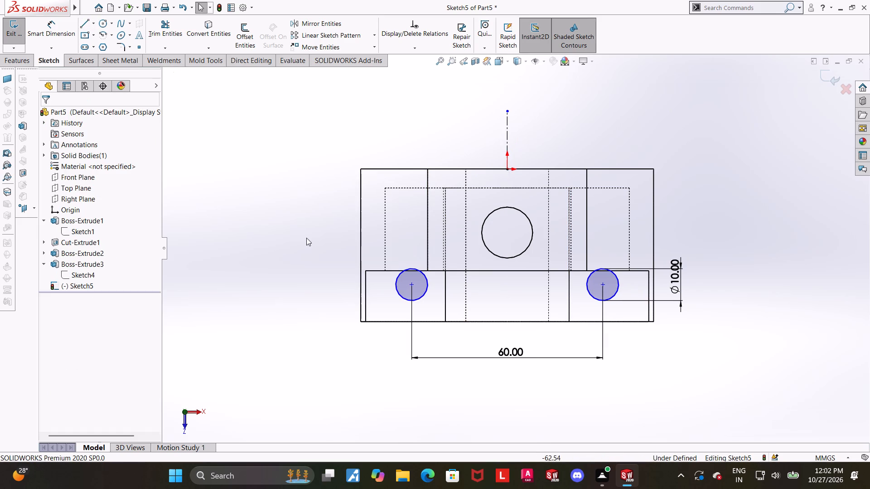
# Dimension the circle centres 32 mm from the body's back edge at the origin and exit the sketch.
pyautogui.click(57, 33)
pyautogui.click(508, 171)
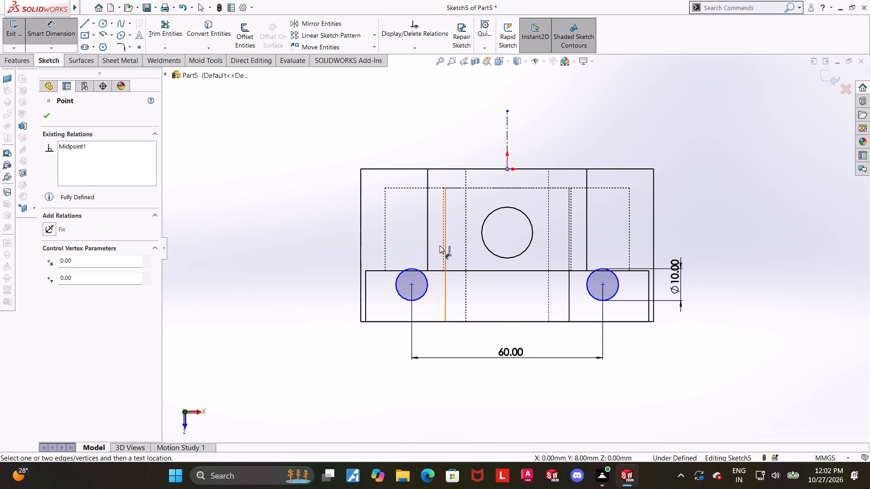
pyautogui.click(410, 283)
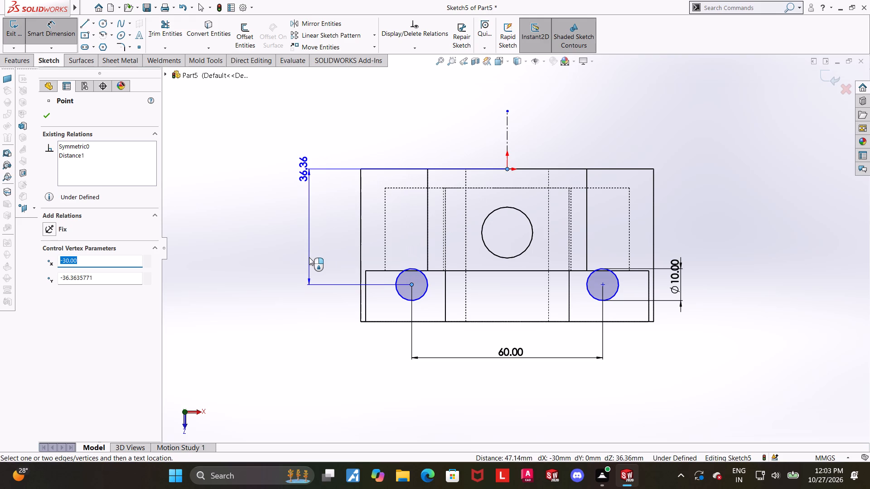
pyautogui.click(308, 257)
pyautogui.write('32')
pyautogui.press('Return')
pyautogui.press('Escape')
pyautogui.click(314, 350)
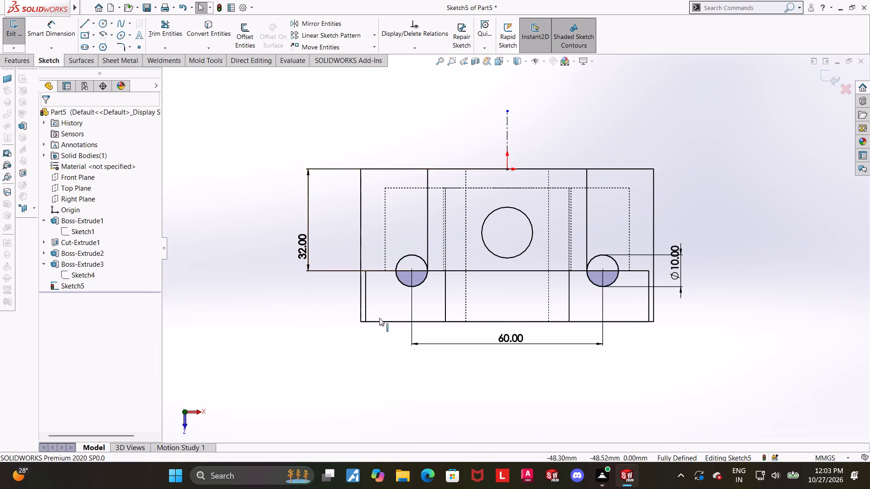
pyautogui.click(829, 74)
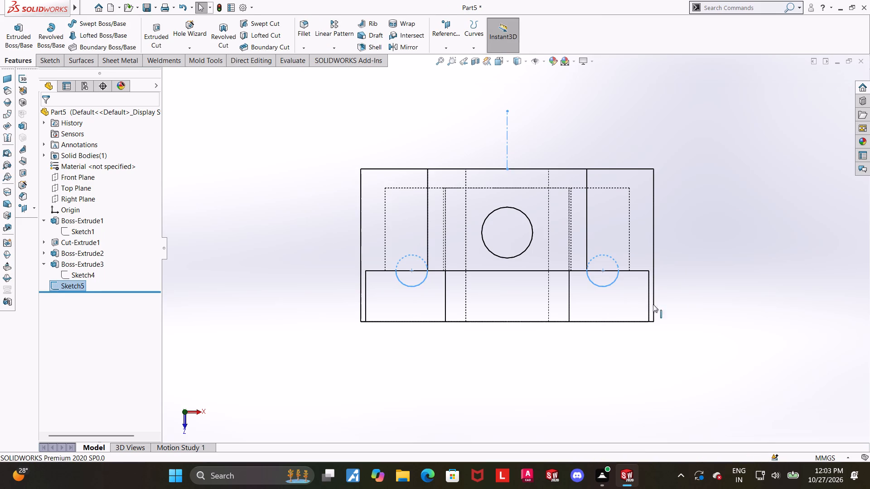
# Cut-extrude the two 10 mm circles down through the base ledges with a blind depth of 25 mm.
pyautogui.moveTo(653, 273); pyautogui.dragTo(653, 132, button='middle')
pyautogui.click(156, 30)
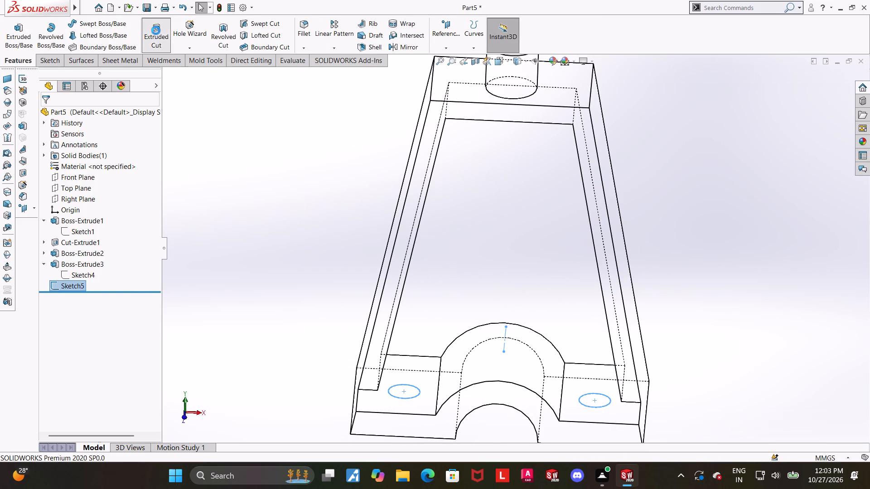
pyautogui.moveTo(300, 284); pyautogui.dragTo(260, 280, button='middle')
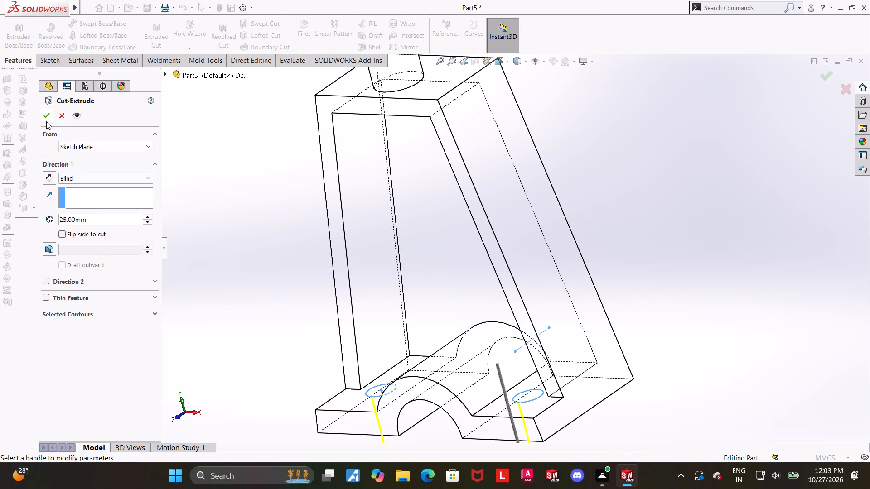
pyautogui.click(46, 121)
pyautogui.click(218, 233)
# Set the display style back to Shaded With Edges and inspect the finished part.
pyautogui.click(517, 61)
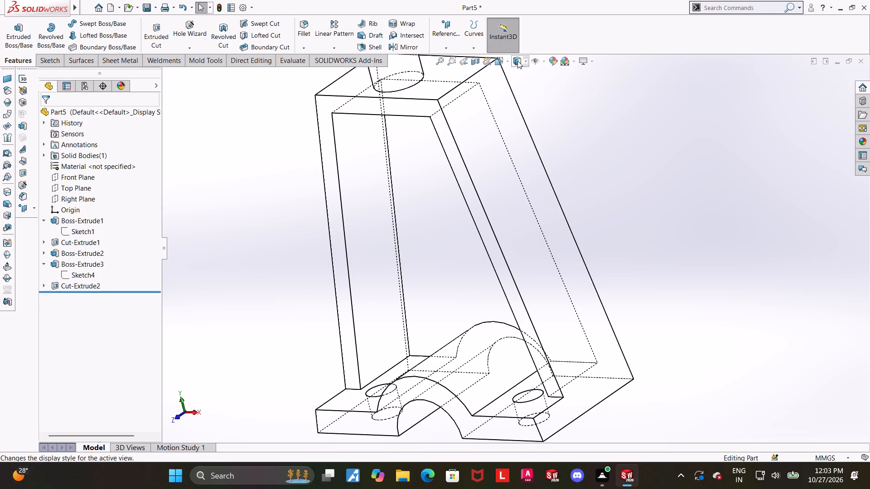
pyautogui.click(516, 78)
pyautogui.scroll(4, 720, 234)
pyautogui.click(641, 293)
pyautogui.moveTo(544, 330); pyautogui.dragTo(552, 292, button='middle')
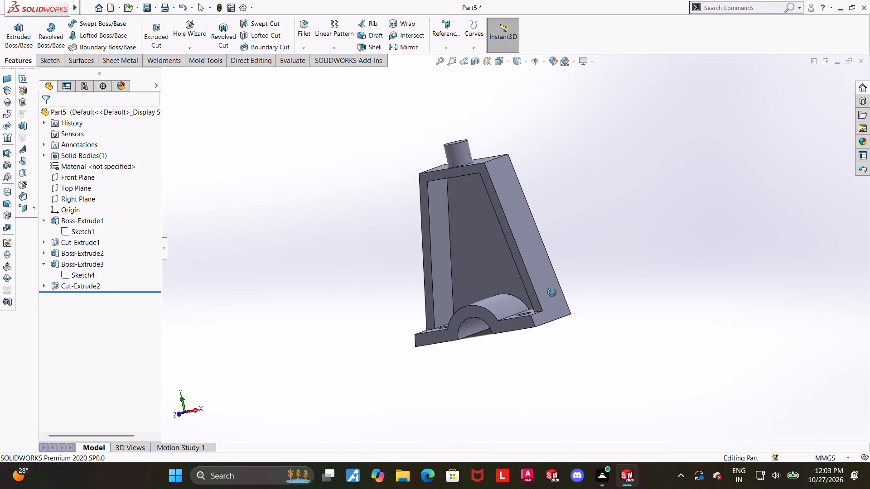
pyautogui.moveTo(552, 292); pyautogui.dragTo(552, 291, button='middle')
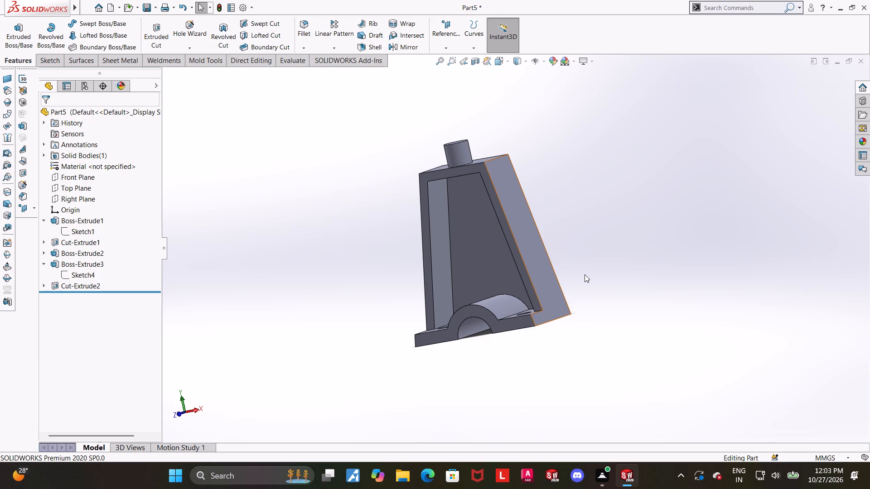
# Start a sketch on the pocket floor and draw a circle about 24 mm in diameter, centred directly above the origin.
pyautogui.scroll(3, 623, 260)
pyautogui.moveTo(618, 265); pyautogui.dragTo(657, 264, button='middle')
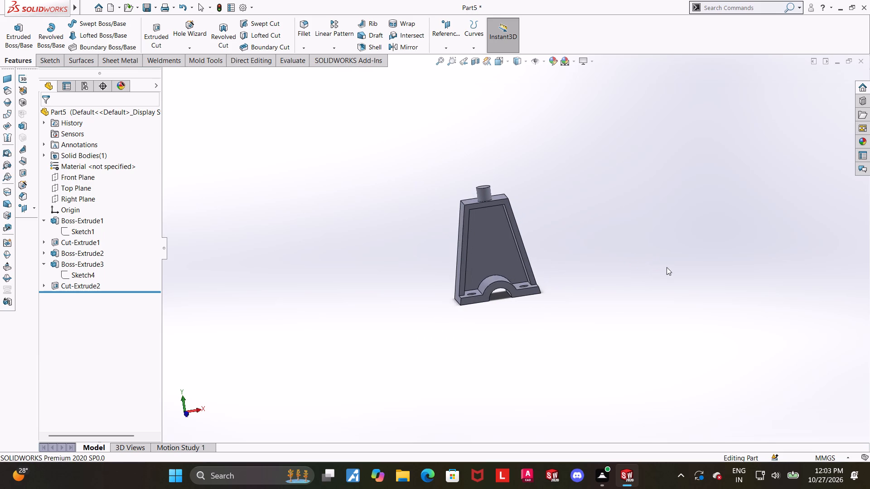
pyautogui.click(489, 238)
pyautogui.click(533, 208)
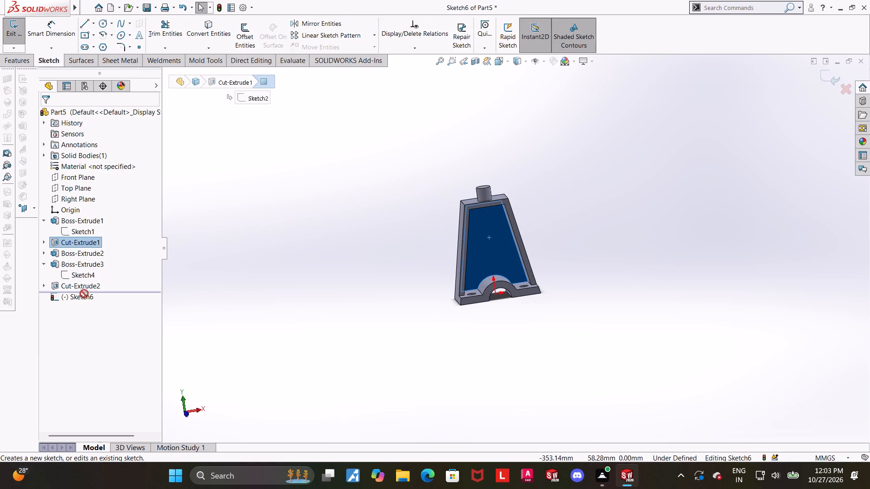
pyautogui.click(84, 293)
pyautogui.click(106, 284)
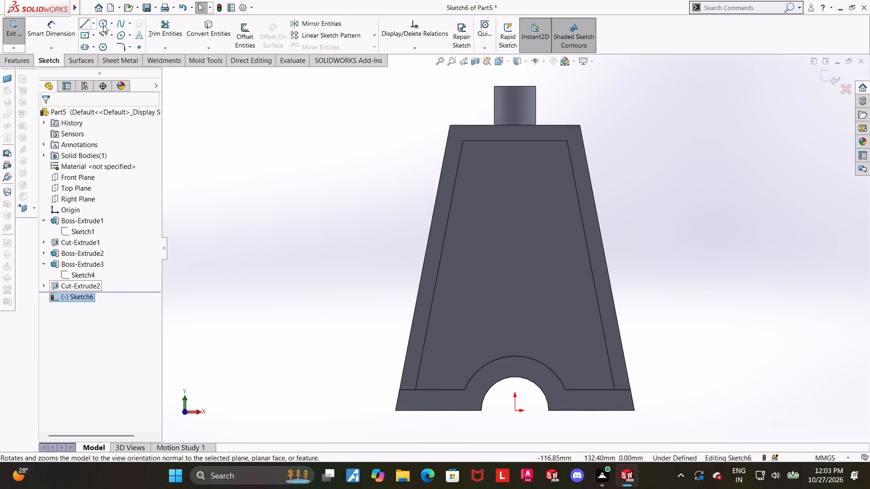
pyautogui.click(106, 25)
pyautogui.click(514, 228)
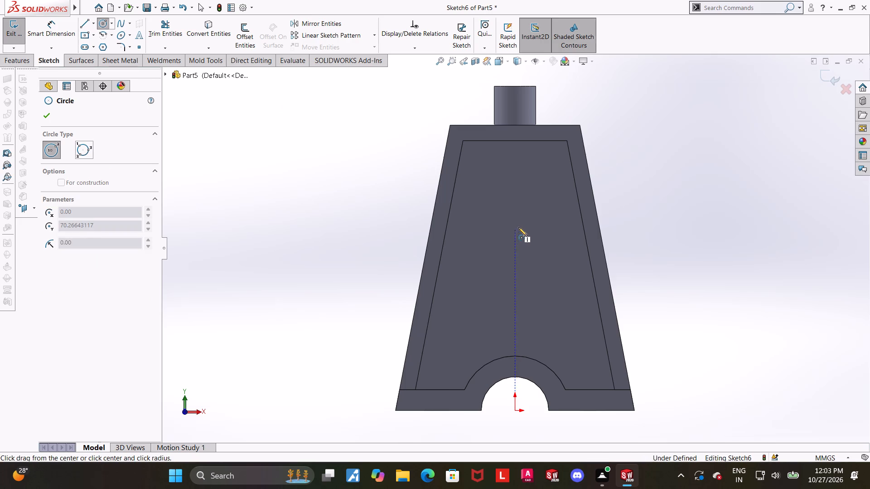
pyautogui.click(543, 212)
pyautogui.press('Escape')
pyautogui.press('Escape')
# Set the pocket-floor circle's diameter to 30 mm.
pyautogui.click(54, 27)
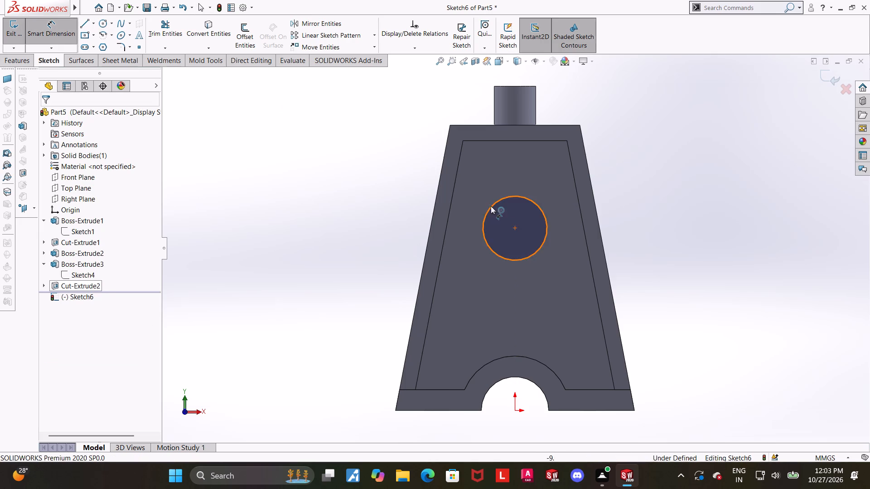
pyautogui.scroll(-1, 544, 258)
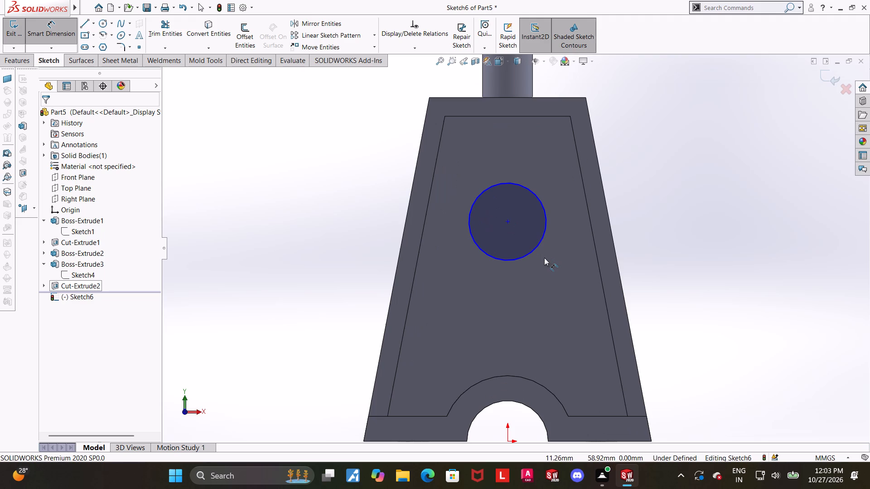
pyautogui.click(542, 201)
pyautogui.click(633, 164)
pyautogui.write('30')
pyautogui.press('Return')
pyautogui.press('Escape')
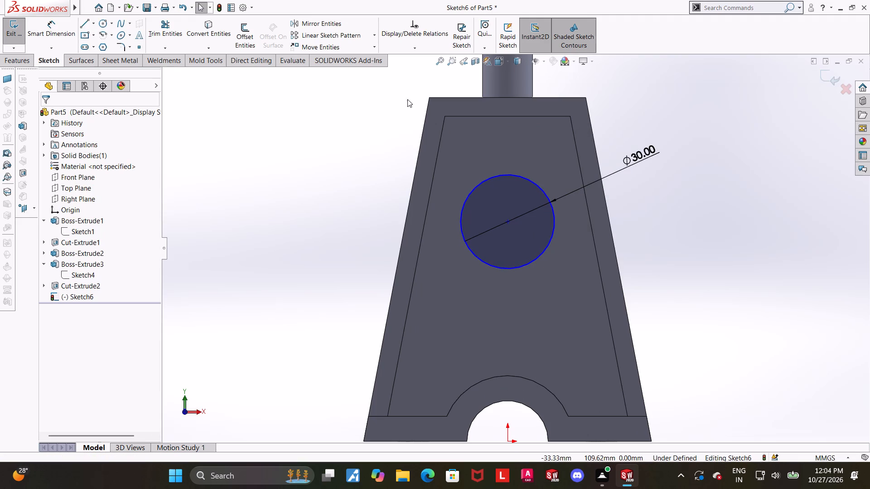
# Dimension the circle's centre 70 mm above the origin.
pyautogui.click(50, 27)
pyautogui.scroll(2, 495, 218)
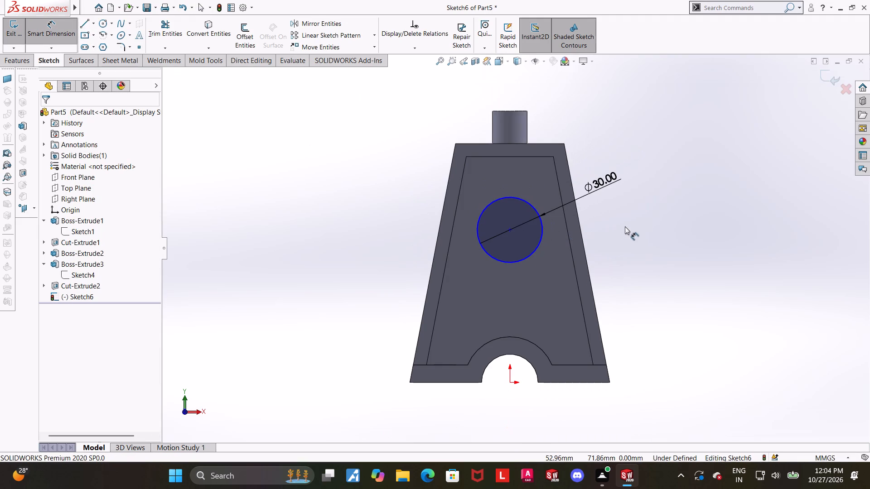
pyautogui.click(510, 230)
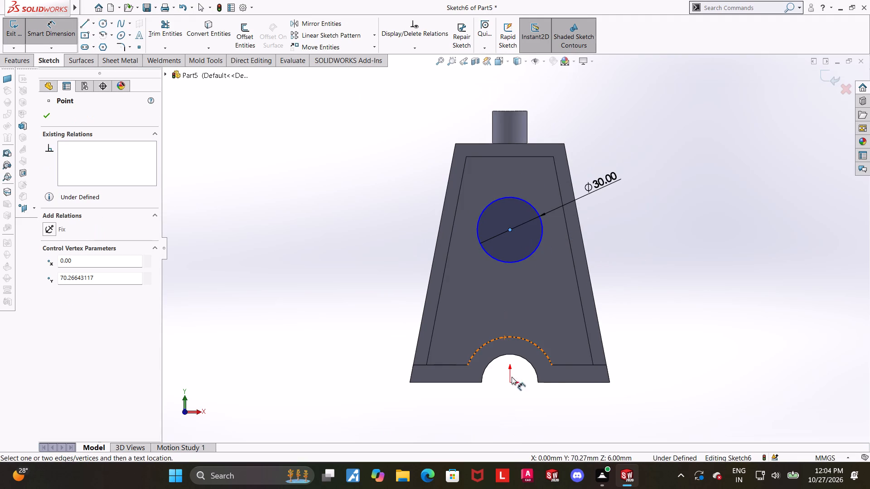
pyautogui.click(508, 381)
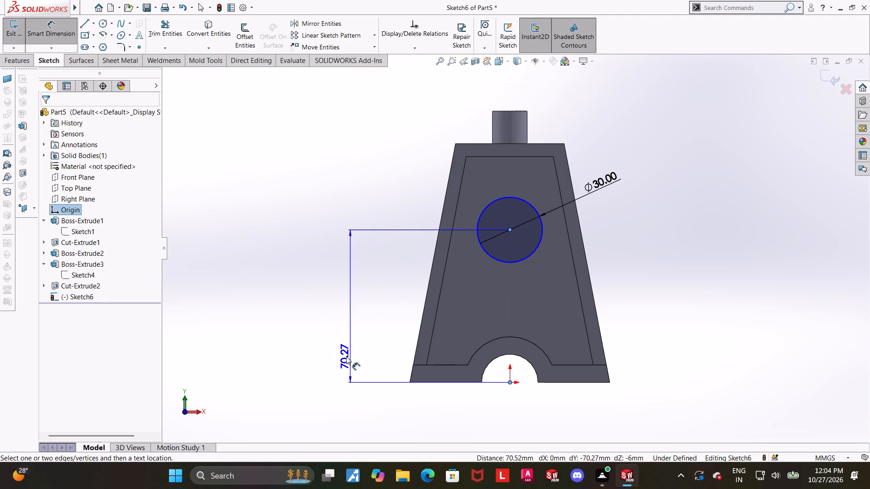
pyautogui.click(346, 356)
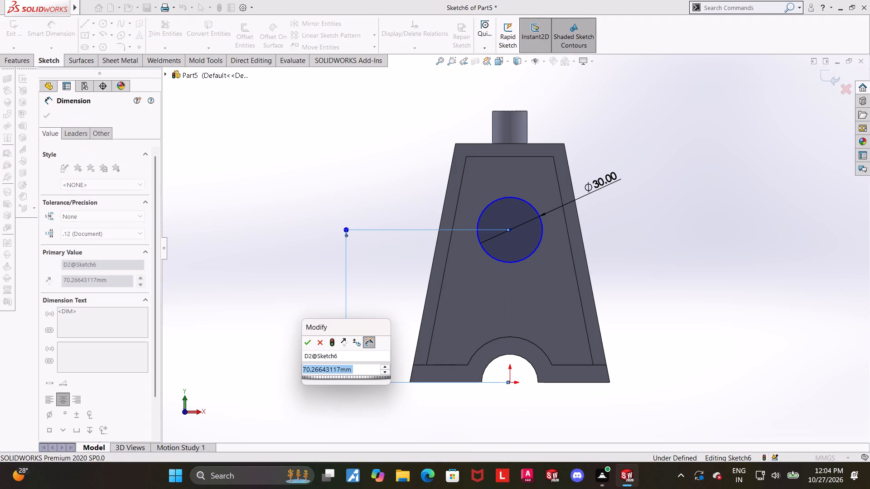
pyautogui.write('70')
pyautogui.press('Return')
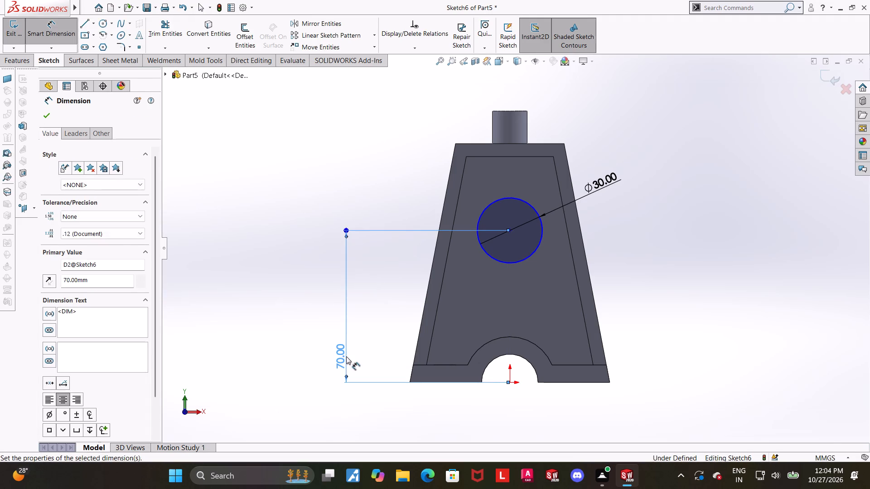
pyautogui.press('Escape')
pyautogui.press('Escape')
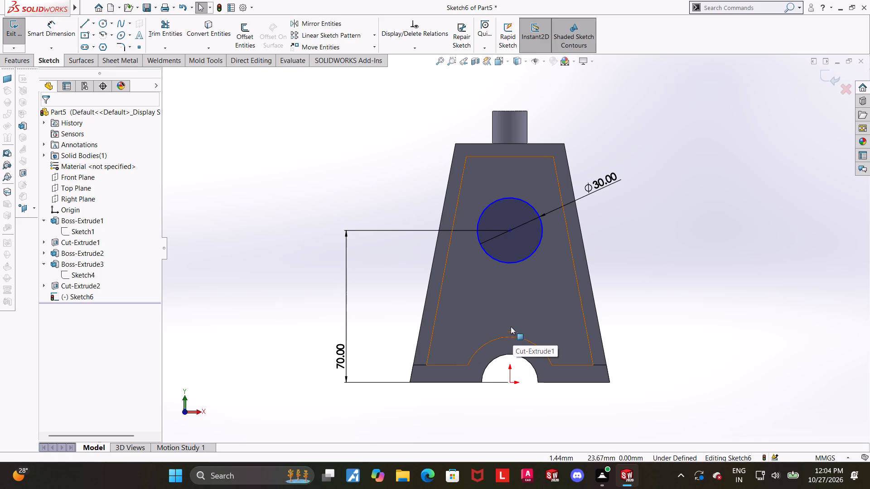
# Add a vertical relation between the circle's centre and the origin, and exit the sketch.
pyautogui.click(634, 290)
pyautogui.click(511, 230)
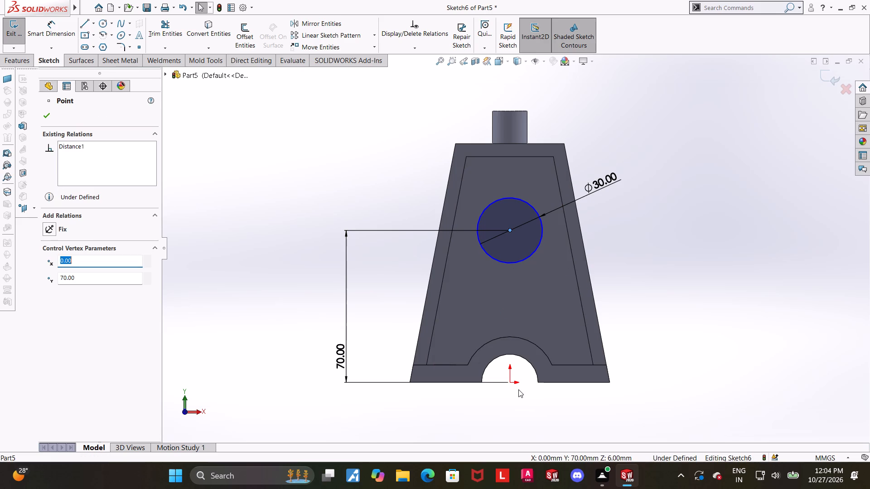
pyautogui.keyDown('ctrl'); pyautogui.click(510, 384); pyautogui.keyUp('ctrl')
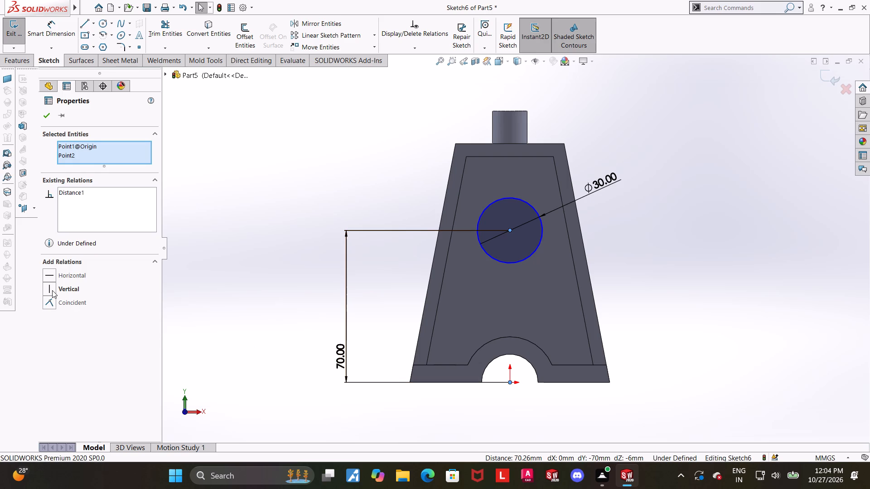
pyautogui.click(52, 290)
pyautogui.click(667, 260)
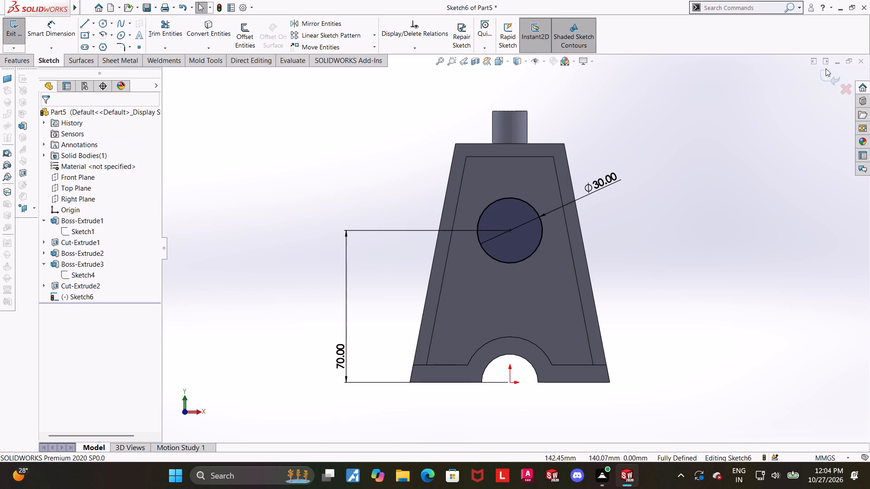
pyautogui.click(826, 68)
# Extrude the 30 mm circle as a merged boss Up To Surface, ending at the front rim face around the pocket.
pyautogui.moveTo(445, 254); pyautogui.dragTo(438, 258, button='middle')
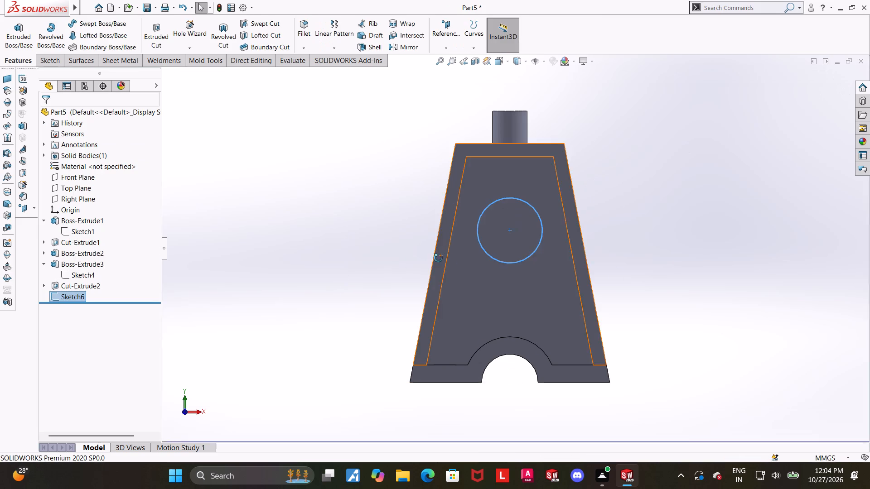
pyautogui.moveTo(438, 258); pyautogui.dragTo(421, 268, button='middle')
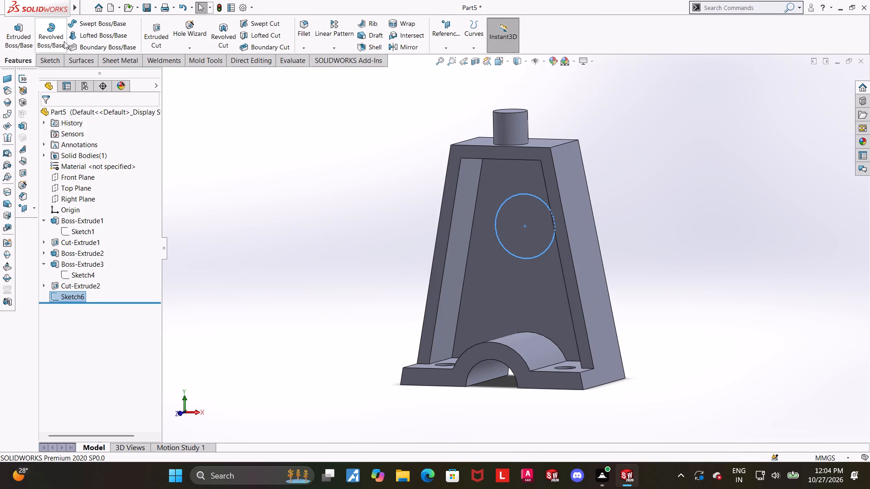
pyautogui.click(11, 33)
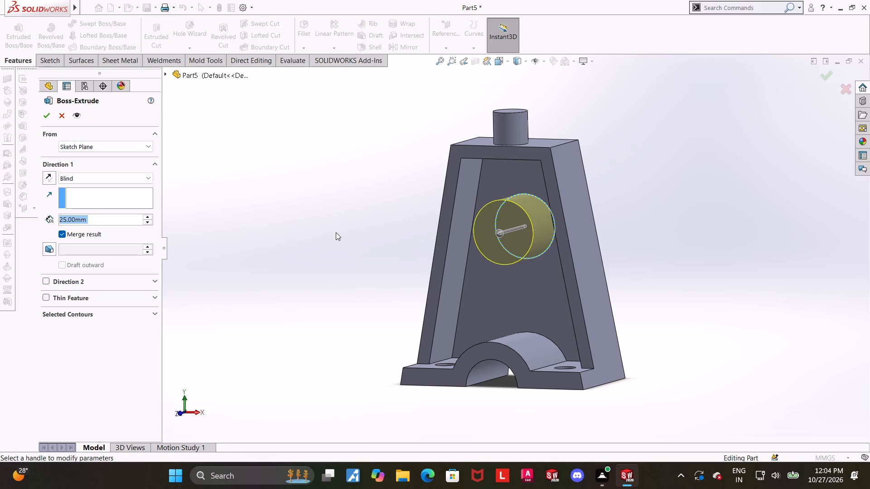
pyautogui.scroll(1, 336, 232)
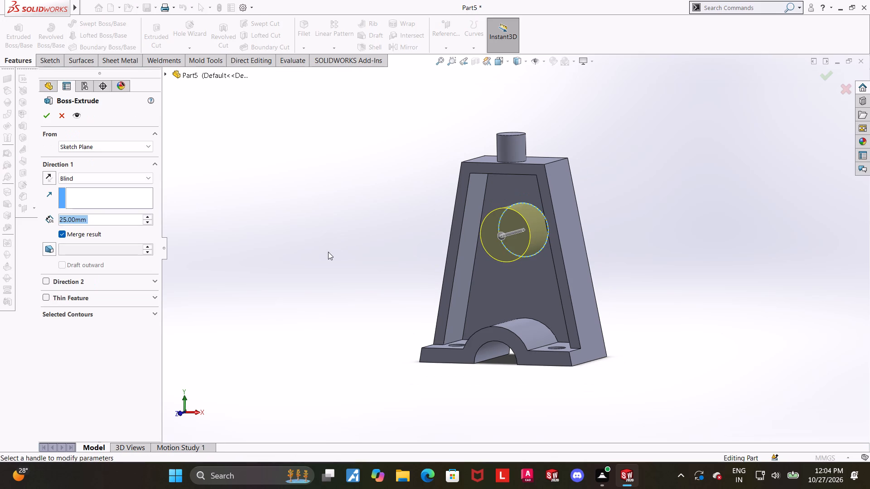
pyautogui.scroll(1, 415, 268)
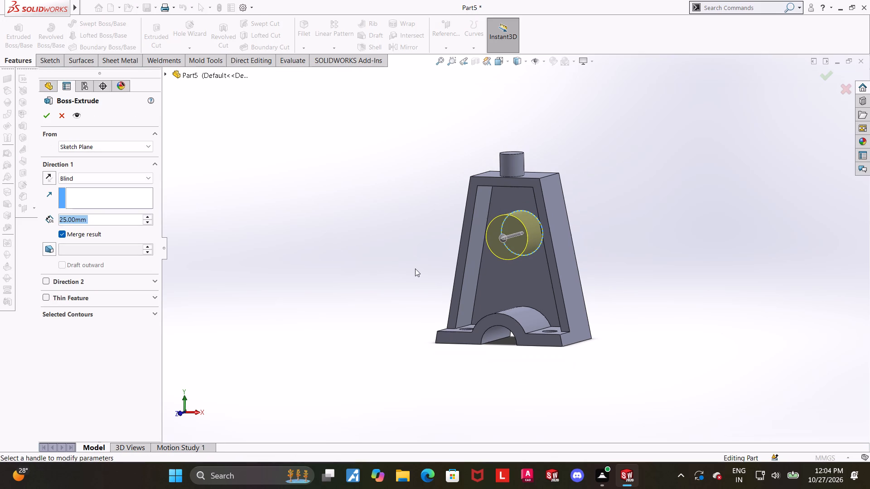
pyautogui.scroll(-1, 575, 235)
pyautogui.moveTo(566, 232); pyautogui.dragTo(566, 235, button='middle')
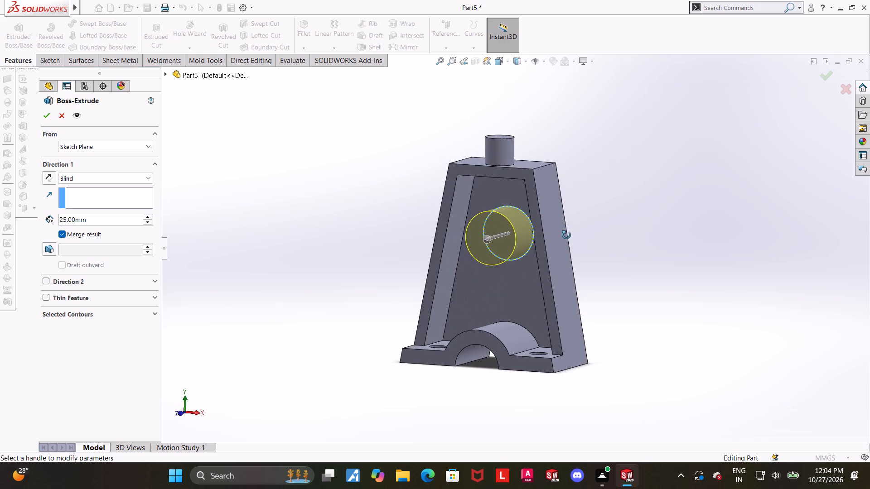
pyautogui.moveTo(566, 235); pyautogui.dragTo(560, 234, button='middle')
pyautogui.scroll(-1, 466, 237)
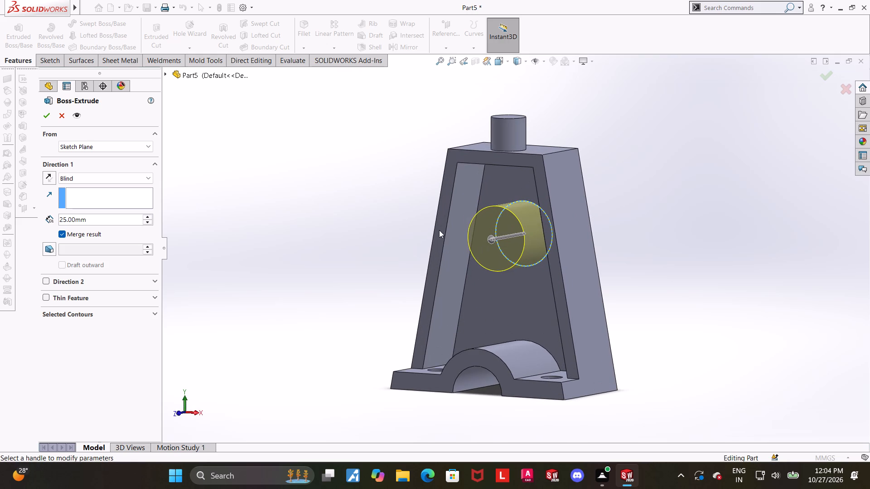
pyautogui.moveTo(449, 224); pyautogui.dragTo(487, 224, button='middle')
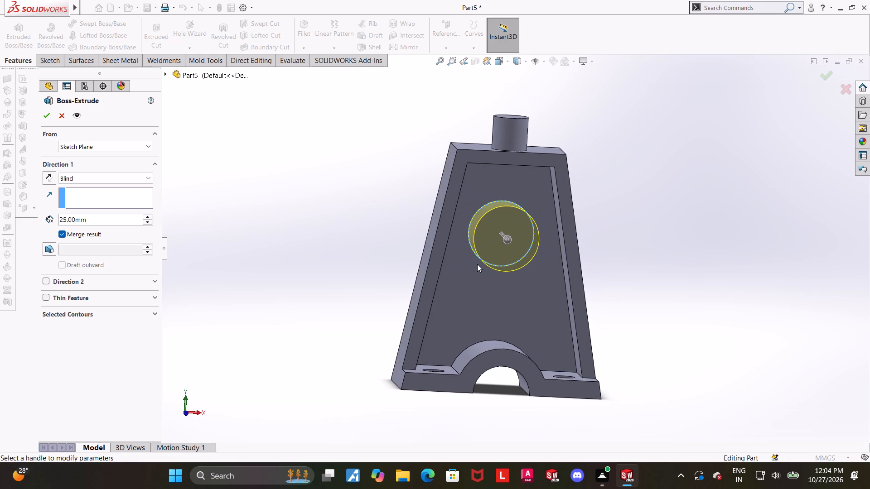
pyautogui.scroll(-1, 477, 264)
pyautogui.moveTo(471, 267); pyautogui.dragTo(488, 270, button='middle')
pyautogui.moveTo(590, 223); pyautogui.dragTo(569, 225, button='middle')
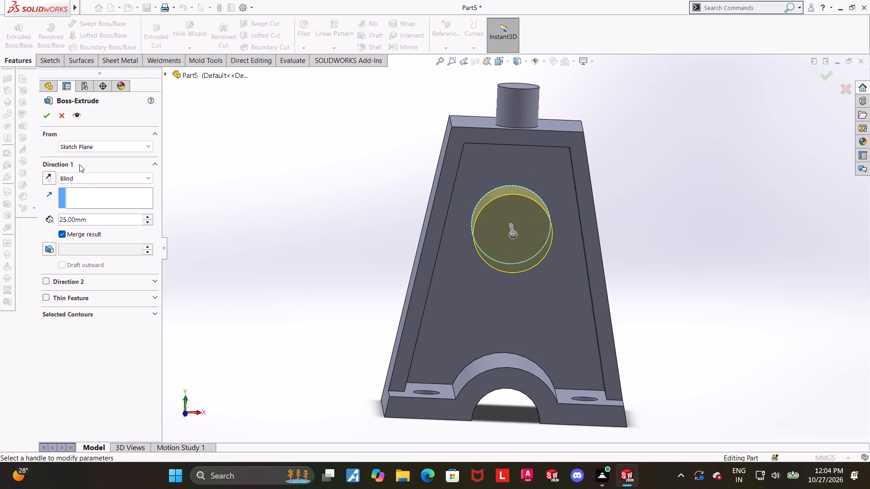
pyautogui.click(82, 174)
pyautogui.click(87, 209)
pyautogui.click(434, 223)
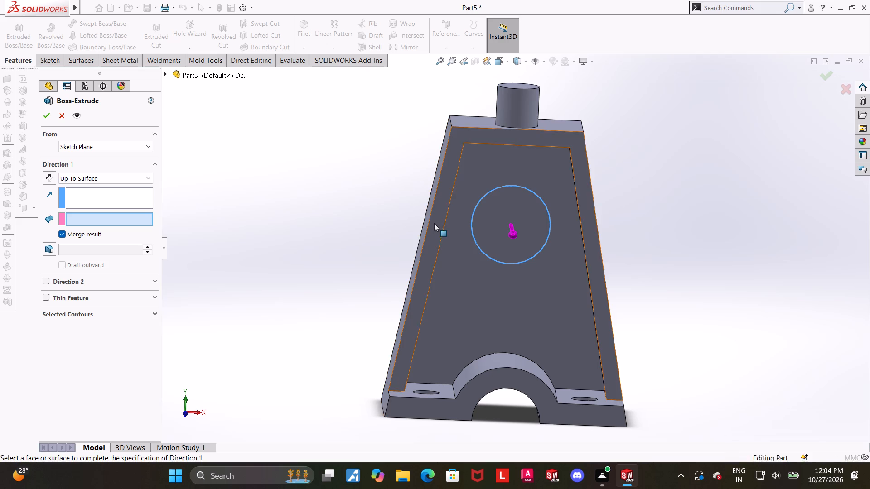
pyautogui.click(44, 116)
pyautogui.click(334, 203)
# Start a sketch on the round boss's front end face and draw a concentric circle about 9 mm in diameter.
pyautogui.moveTo(336, 207); pyautogui.dragTo(320, 212, button='middle')
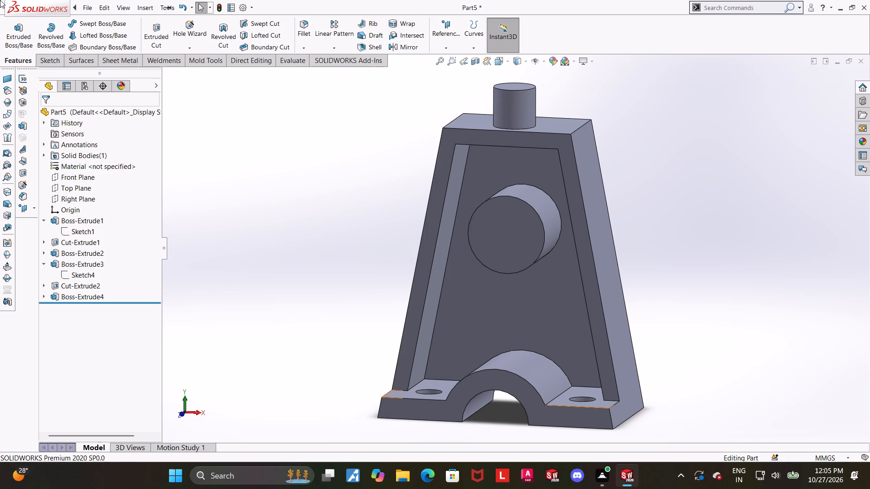
pyautogui.scroll(2, 430, 201)
pyautogui.click(662, 250)
pyautogui.scroll(-1, 650, 239)
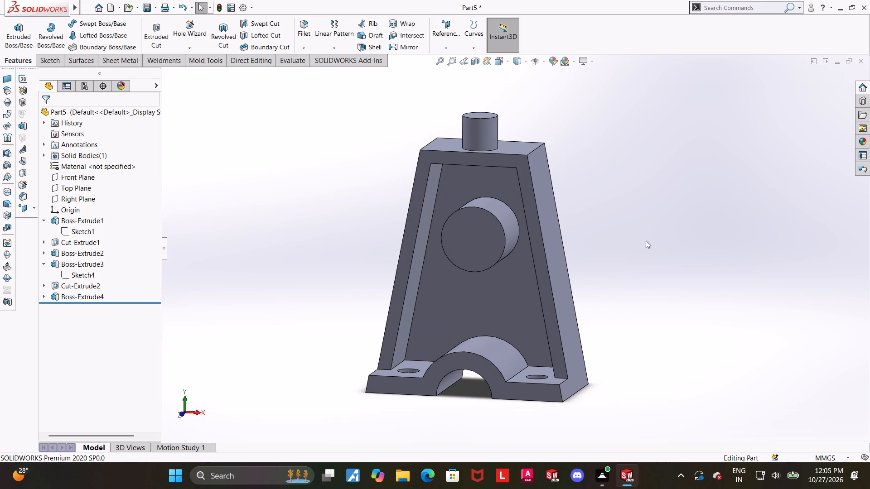
pyautogui.moveTo(646, 236); pyautogui.dragTo(643, 260, button='middle')
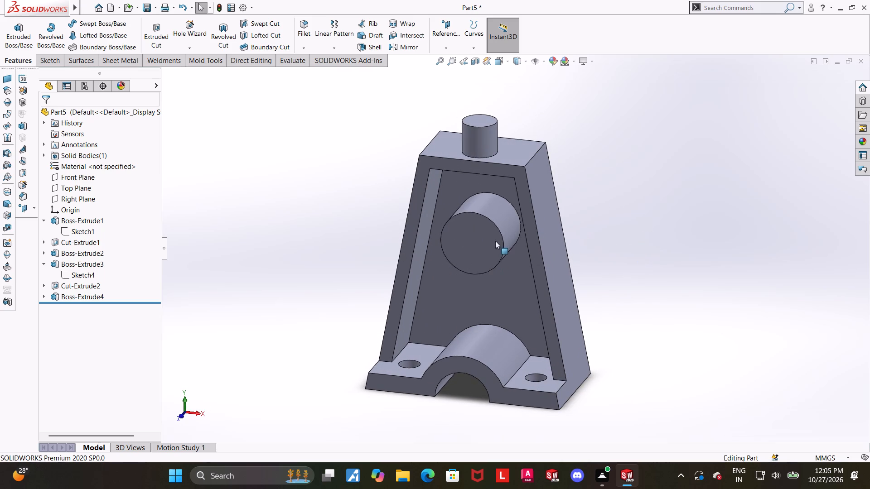
pyautogui.click(491, 240)
pyautogui.click(527, 217)
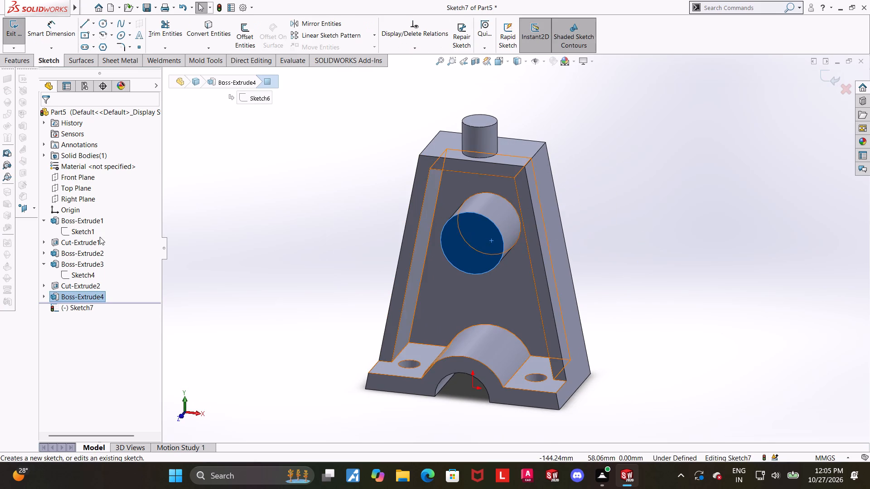
pyautogui.click(82, 305)
pyautogui.click(102, 294)
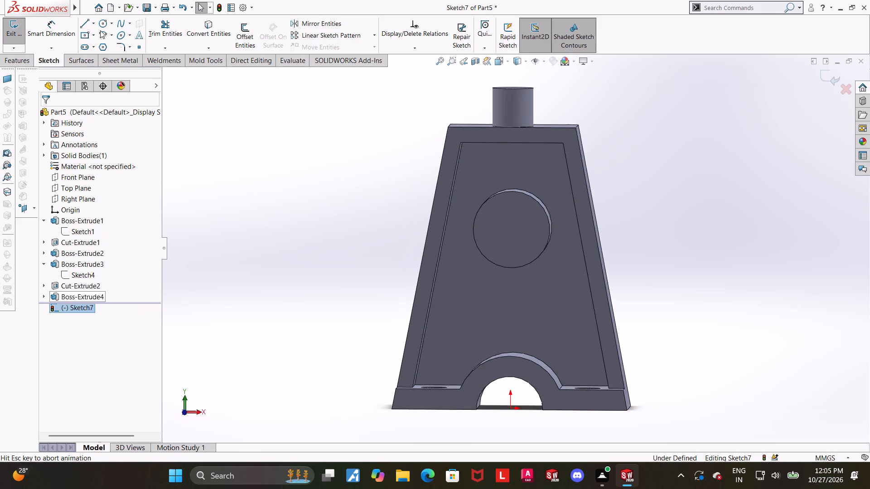
pyautogui.click(103, 19)
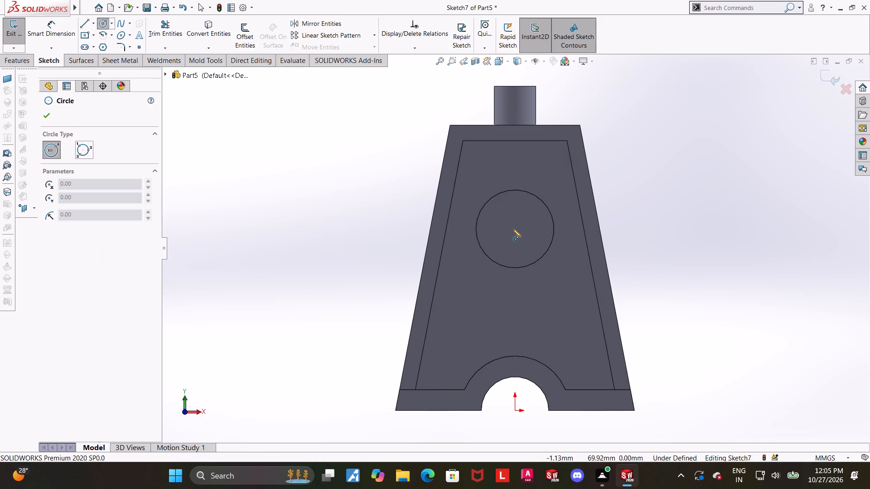
pyautogui.click(516, 228)
pyautogui.click(525, 223)
pyautogui.press('Escape')
# Dimension the concentric circle on the round boss's end face to 18 mm diameter and exit the sketch.
pyautogui.click(46, 29)
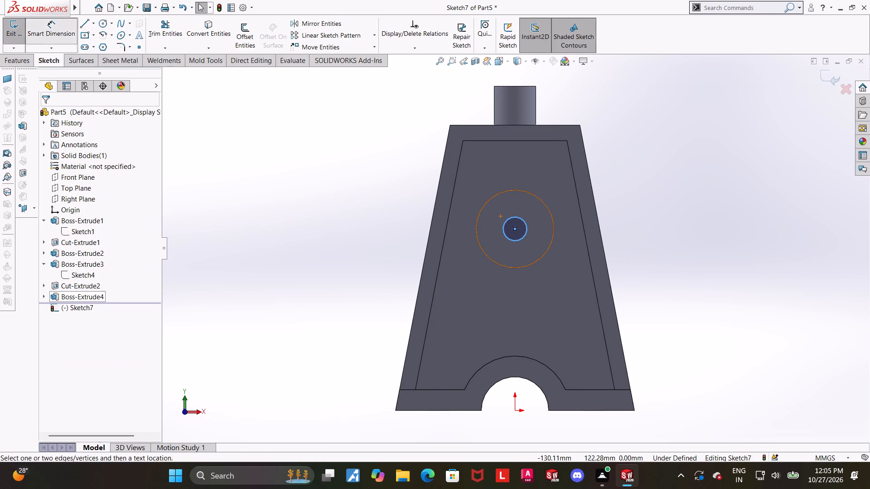
pyautogui.click(523, 221)
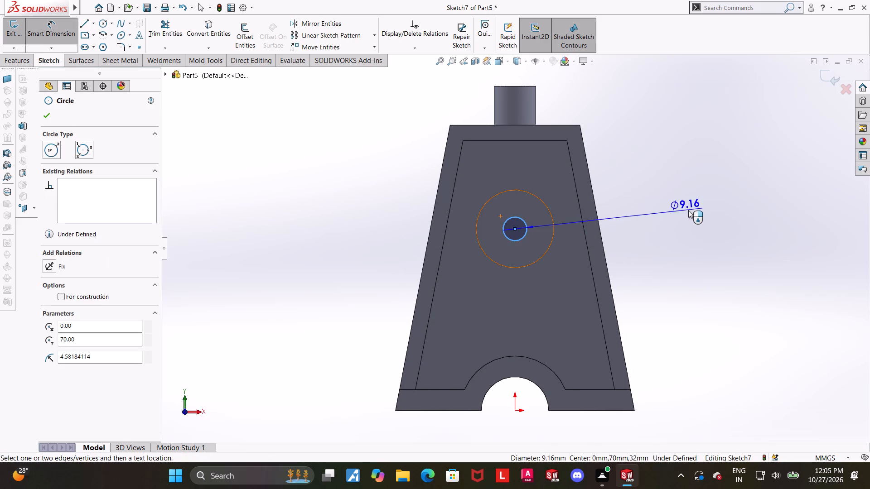
pyautogui.click(688, 210)
pyautogui.press('1')
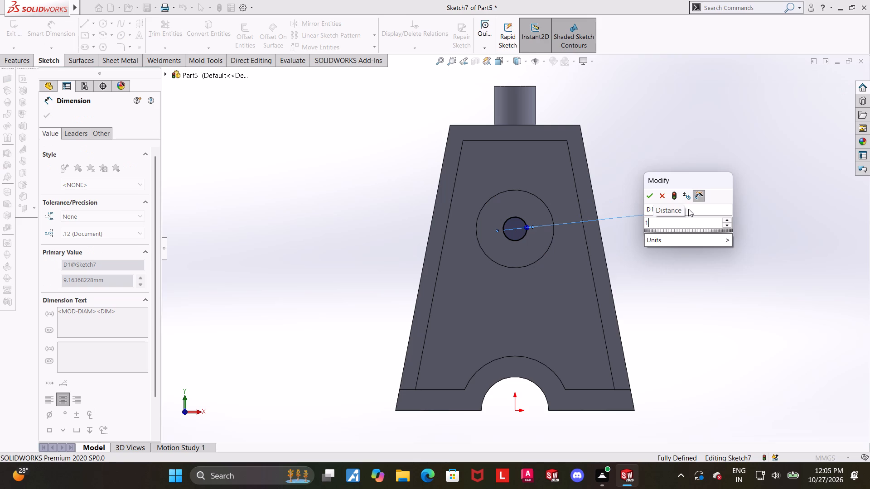
pyautogui.press('8')
pyautogui.press('Return')
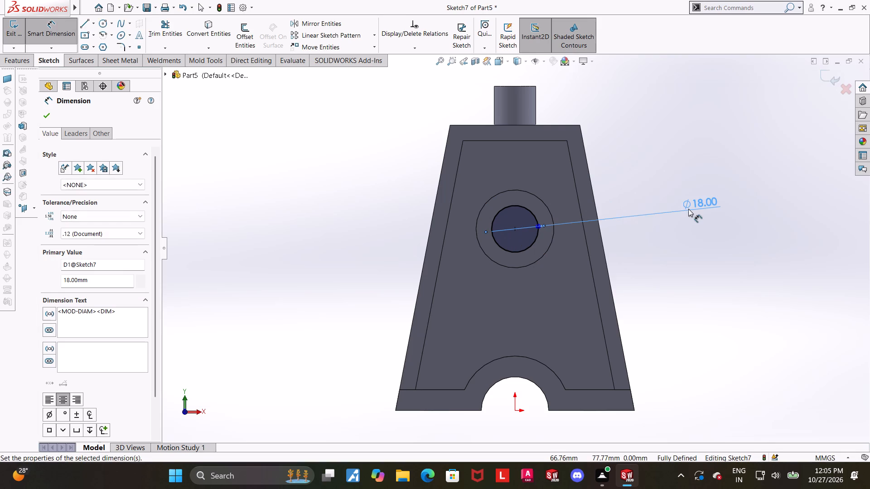
pyautogui.click(826, 74)
# Cut-extrude the 18 mm circle all the way through the round boss and the body behind it.
pyautogui.moveTo(706, 112); pyautogui.dragTo(678, 126, button='middle')
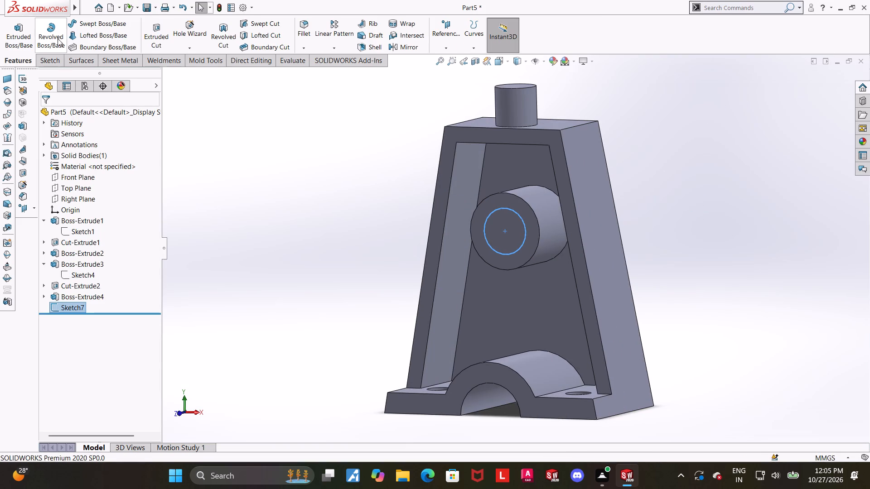
pyautogui.click(164, 34)
pyautogui.click(80, 183)
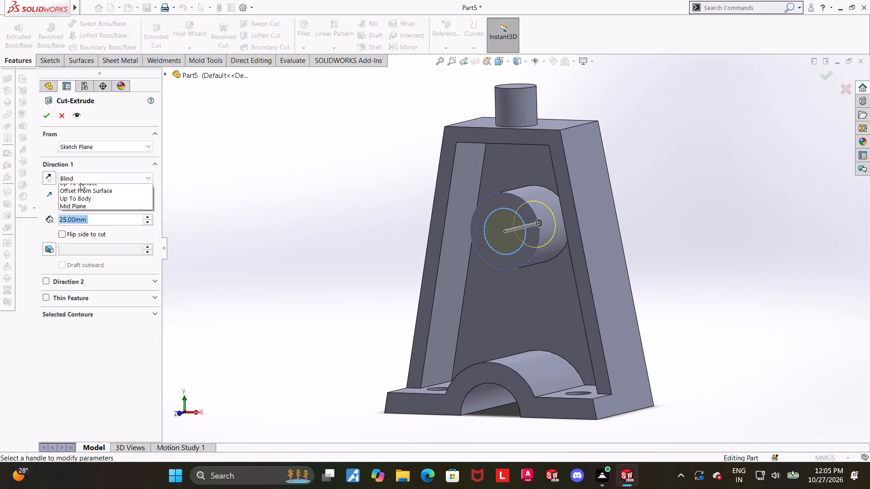
pyautogui.click(81, 195)
pyautogui.click(48, 119)
pyautogui.click(211, 176)
pyautogui.click(869, 192)
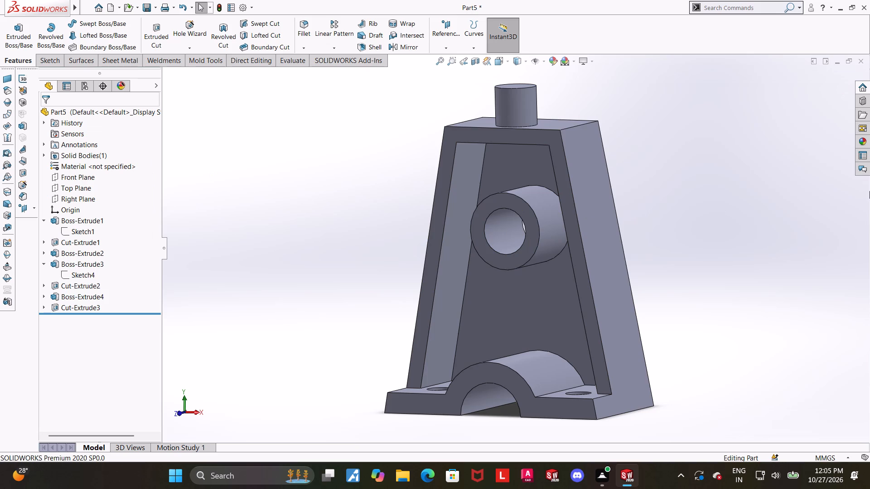
# Start a sketch on the top boss's upper end face, viewed face-on, and activate the Circle tool.
pyautogui.scroll(3, 677, 164)
pyautogui.scroll(-2, 564, 129)
pyautogui.moveTo(571, 132); pyautogui.dragTo(564, 197, button='middle')
pyautogui.click(485, 201)
pyautogui.click(521, 175)
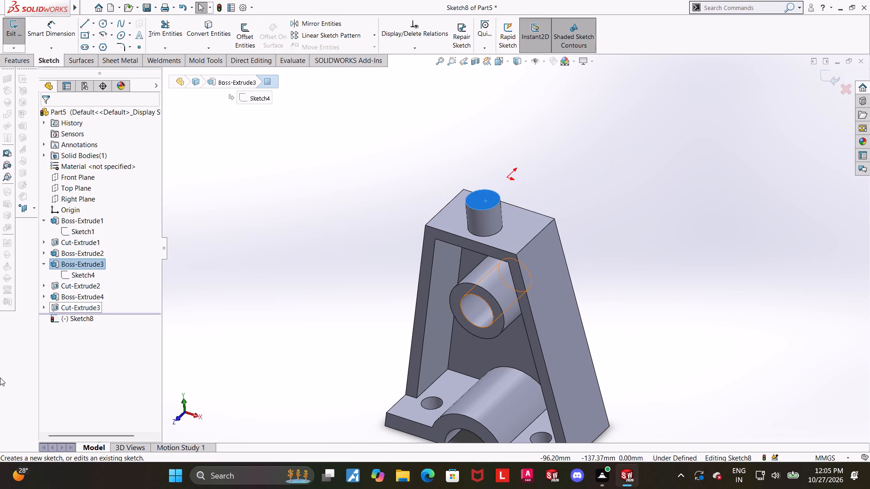
pyautogui.click(63, 323)
pyautogui.click(82, 314)
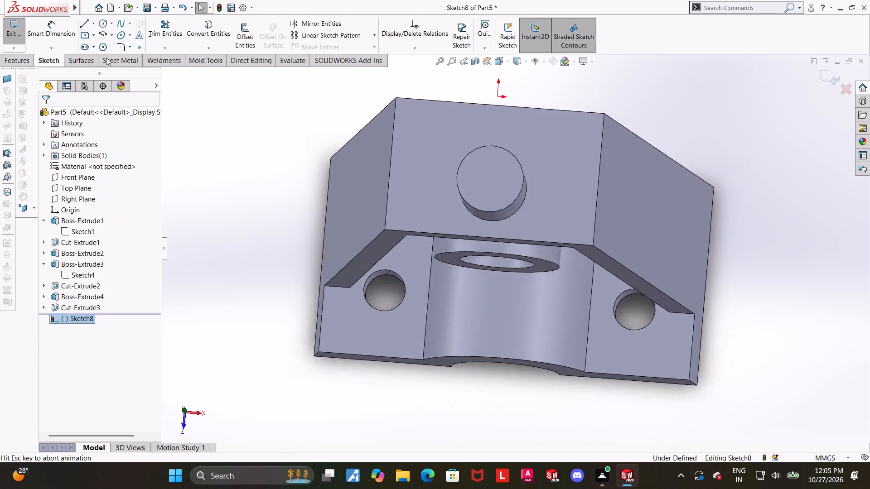
pyautogui.click(103, 25)
pyautogui.scroll(1, 664, 296)
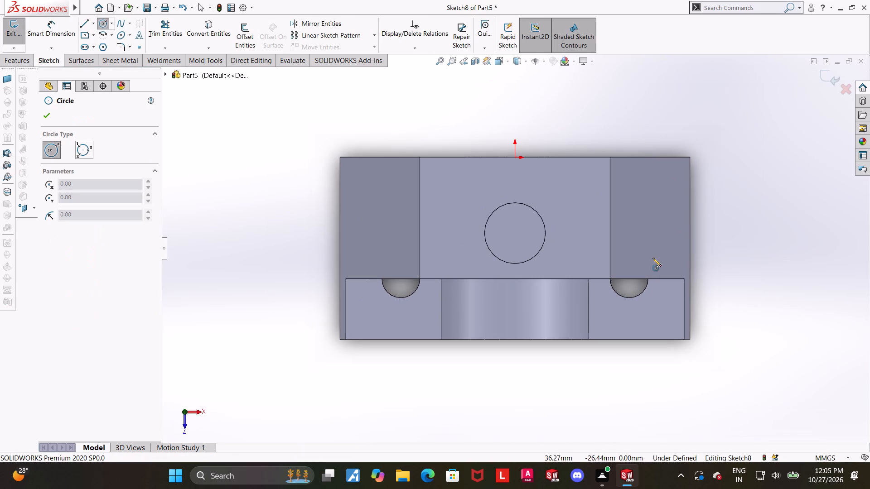
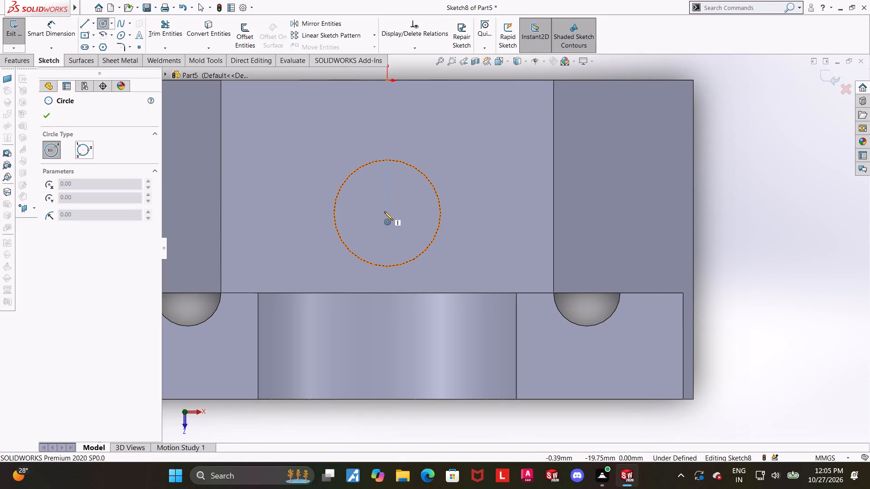
# Sketch a circle concentric with the top boss, dimension it to 10 mm diameter and exit the sketch.
pyautogui.click(386, 211)
pyautogui.click(408, 185)
pyautogui.press('Escape')
pyautogui.click(61, 30)
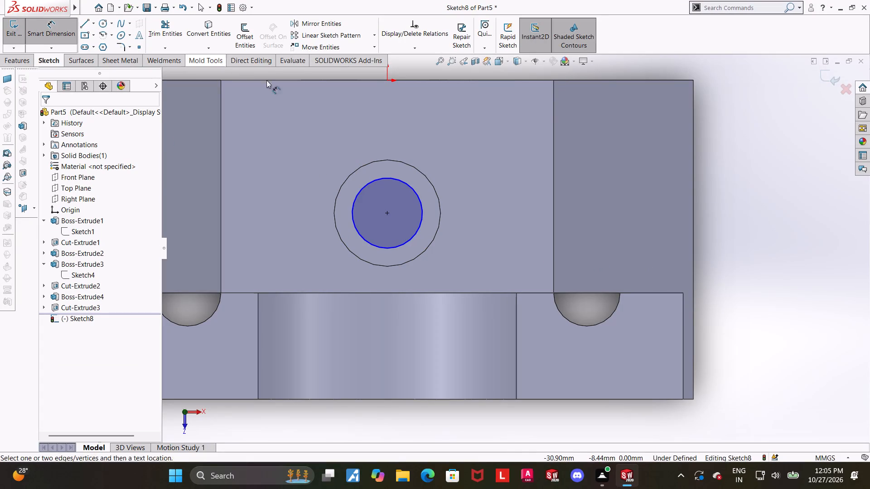
pyautogui.click(393, 179)
pyautogui.scroll(2, 392, 177)
pyautogui.click(416, 88)
pyautogui.write('10')
pyautogui.press('Return')
pyautogui.press('Escape')
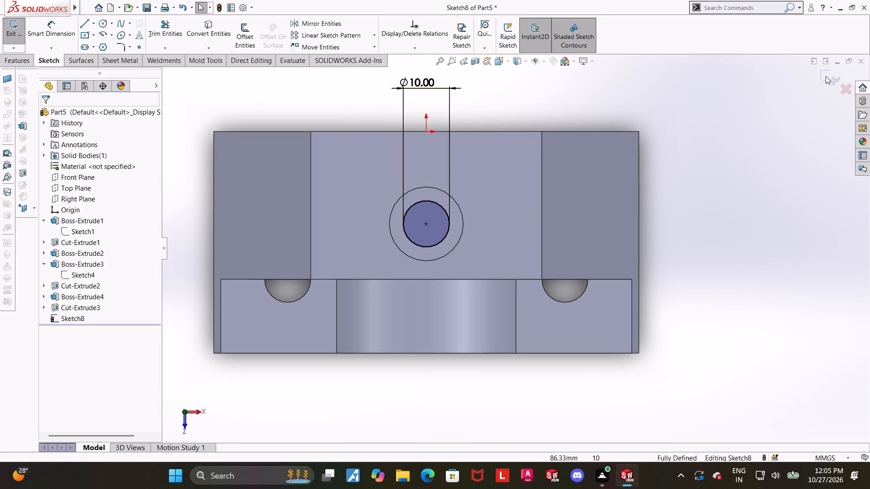
pyautogui.click(826, 76)
# Cut-extrude the 10 mm circle down through the top boss with a Blind depth of 25 mm.
pyautogui.scroll(4, 690, 164)
pyautogui.moveTo(657, 224); pyautogui.dragTo(653, 151, button='middle')
pyautogui.click(158, 33)
pyautogui.scroll(4, 372, 198)
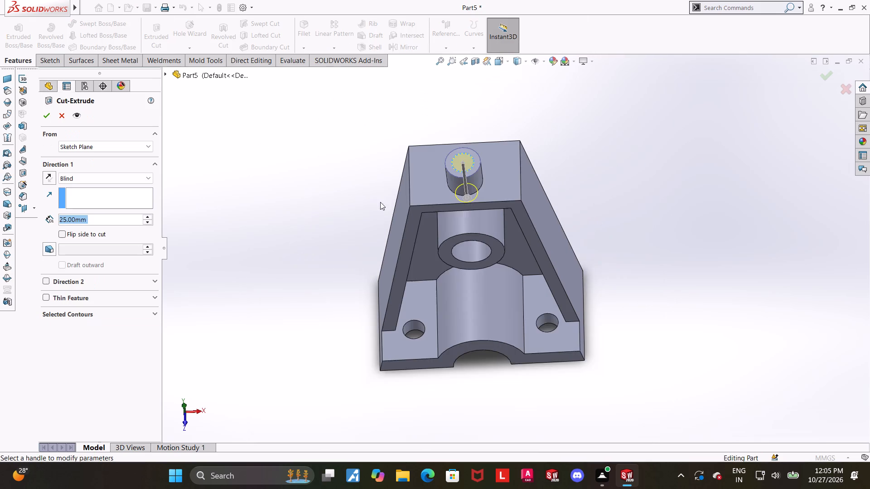
pyautogui.scroll(-4, 517, 176)
pyautogui.moveTo(517, 187); pyautogui.dragTo(513, 103, button='middle')
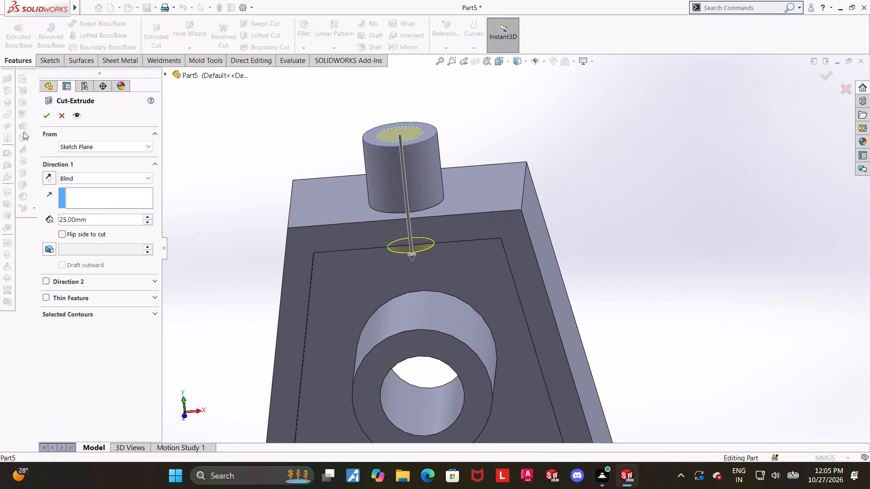
pyautogui.click(42, 115)
pyautogui.click(663, 239)
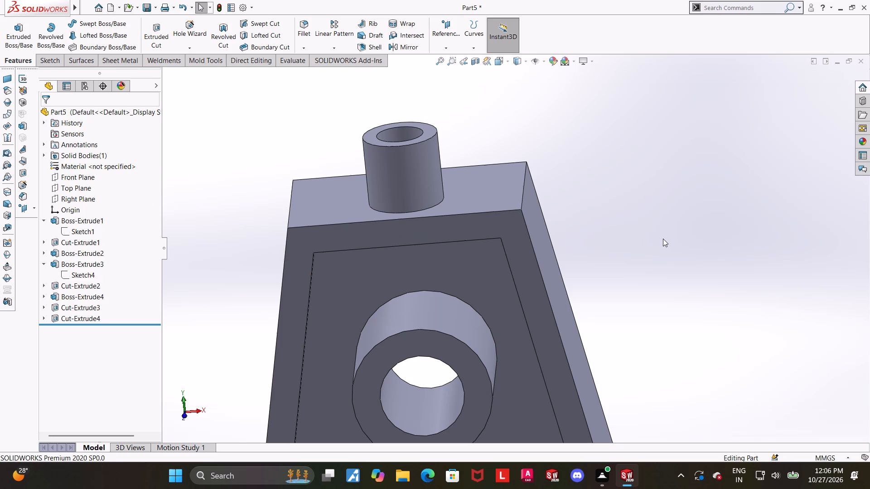
# Examine the part from several angles, including the Right view, checking the bosses, pocket and base.
pyautogui.scroll(7, 747, 240)
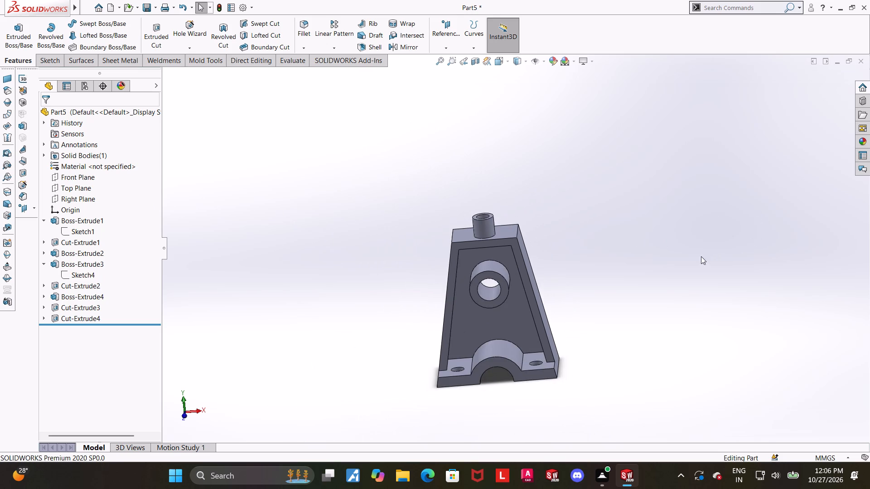
pyautogui.moveTo(669, 265); pyautogui.dragTo(592, 344, button='middle')
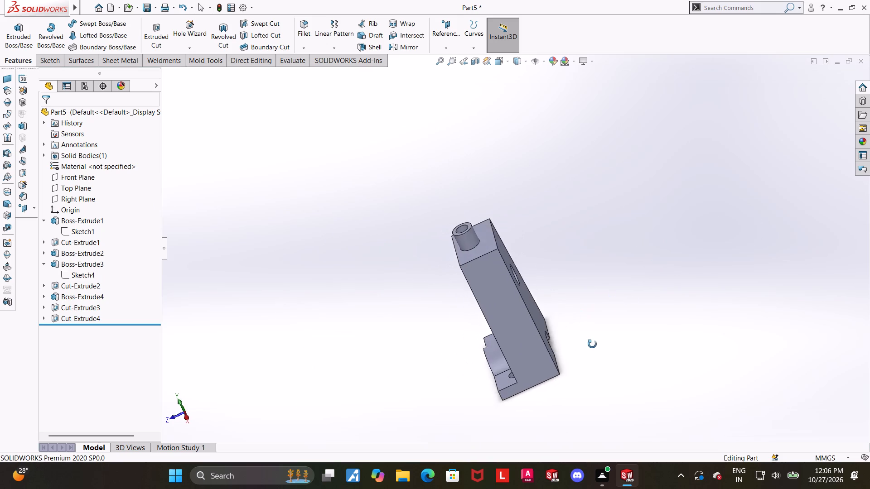
pyautogui.moveTo(592, 344); pyautogui.dragTo(593, 344, button='middle')
pyautogui.scroll(1, 592, 337)
pyautogui.moveTo(575, 342); pyautogui.dragTo(580, 360, button='middle')
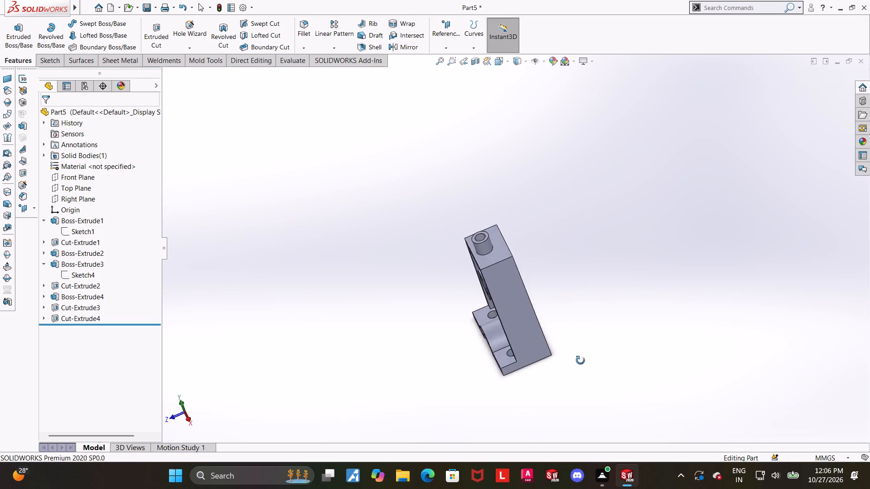
pyautogui.moveTo(580, 360); pyautogui.dragTo(573, 361, button='middle')
pyautogui.scroll(-1, 427, 344)
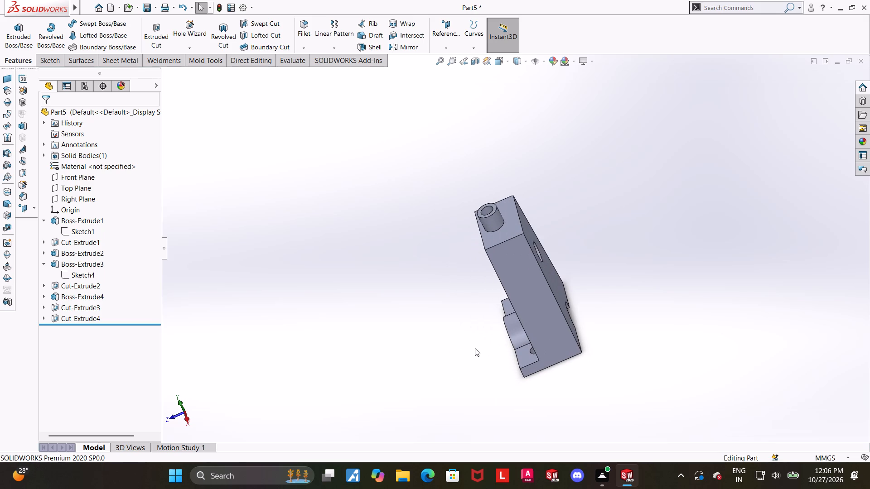
pyautogui.click(495, 63)
pyautogui.click(410, 330)
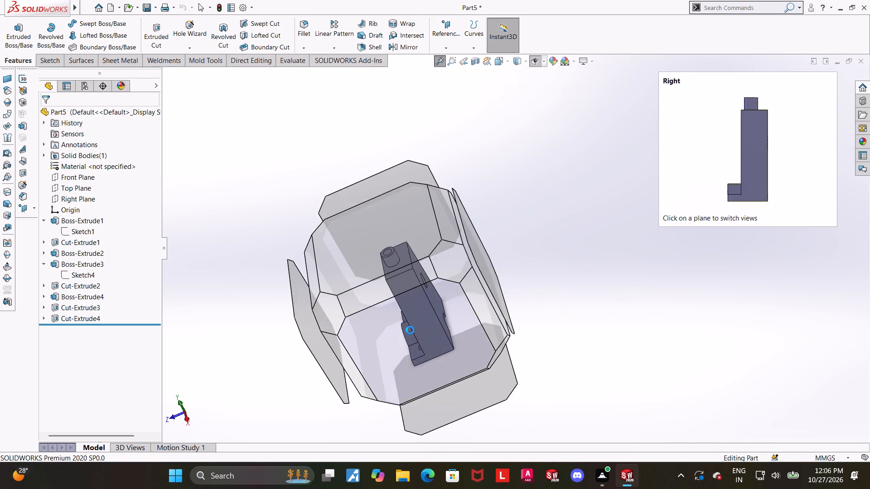
pyautogui.scroll(-2, 498, 295)
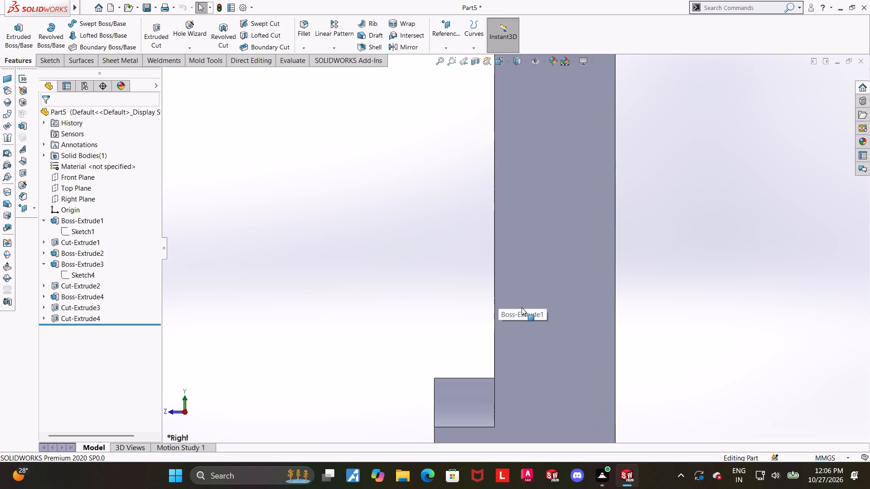
pyautogui.scroll(-1, 522, 307)
pyautogui.scroll(3, 515, 313)
pyautogui.scroll(6, 591, 298)
pyautogui.middleClick(562, 280)
pyautogui.scroll(1, 570, 278)
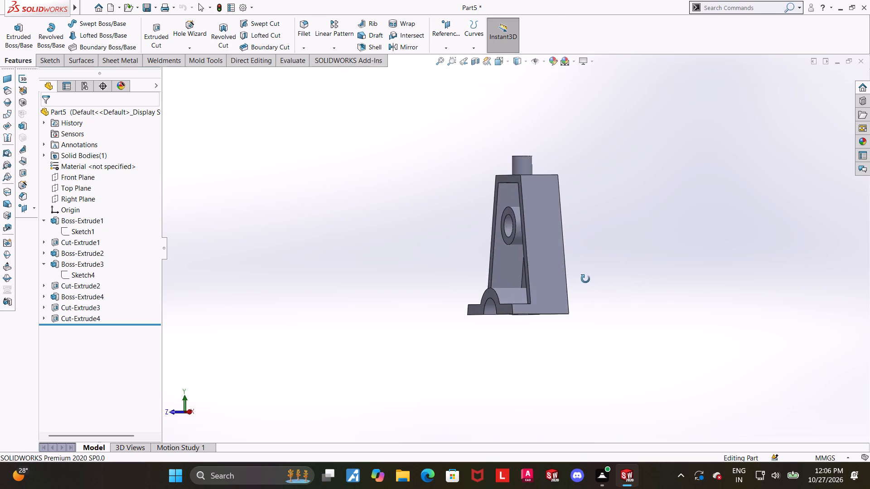
# Set the part to the Right view with the Hidden Lines Visible display style.
pyautogui.click(502, 63)
pyautogui.click(428, 293)
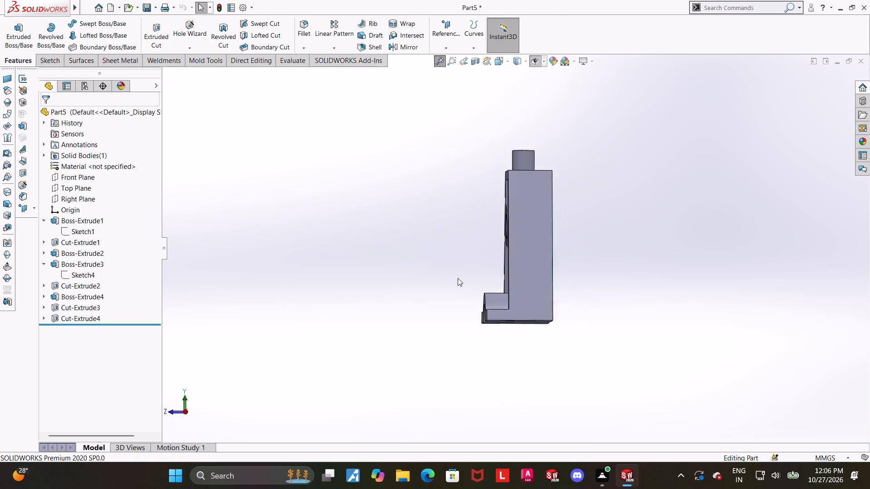
pyautogui.click(519, 54)
pyautogui.click(519, 61)
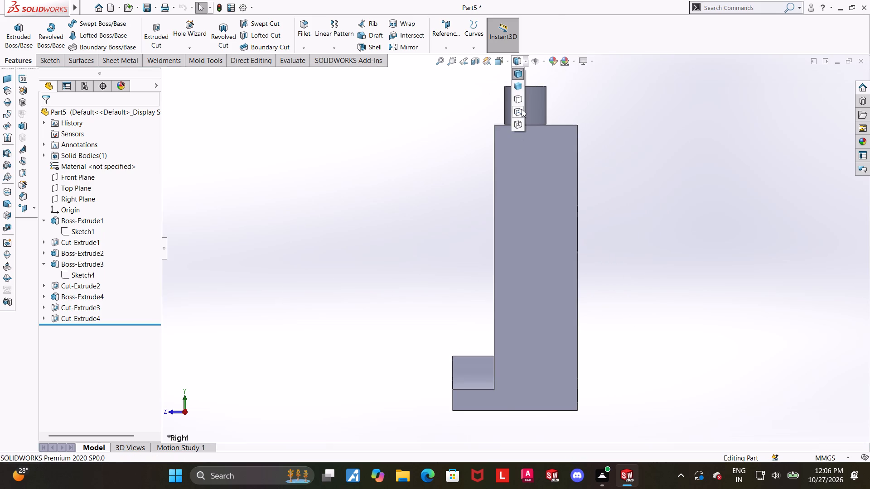
pyautogui.click(522, 109)
pyautogui.click(685, 252)
pyautogui.scroll(-2, 572, 321)
pyautogui.scroll(-1, 519, 324)
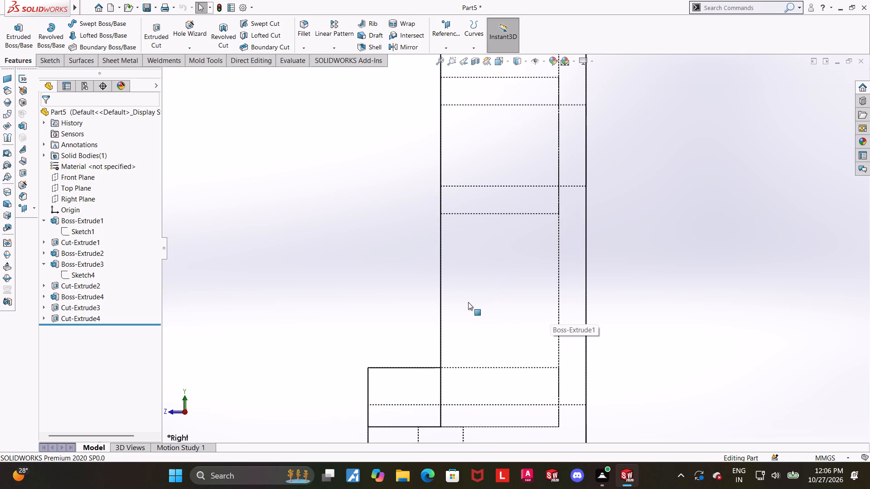
pyautogui.moveTo(464, 264); pyautogui.dragTo(470, 265, button='middle')
pyautogui.moveTo(633, 273); pyautogui.dragTo(633, 267)
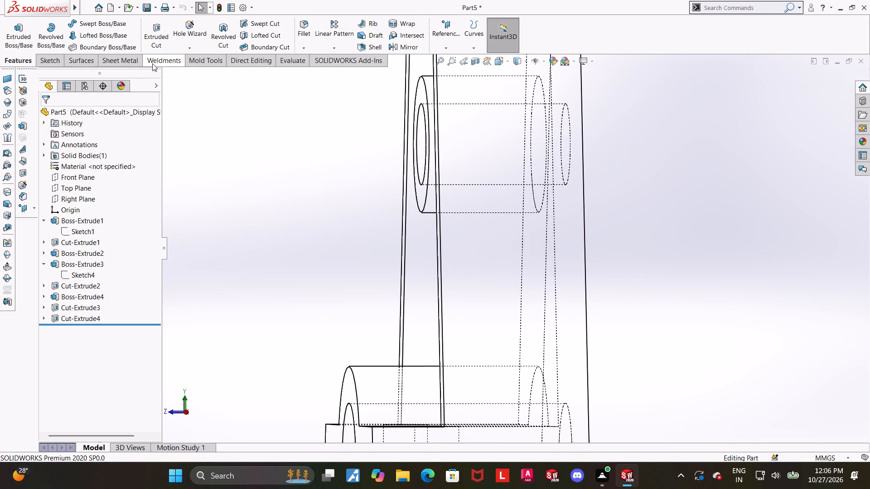
# Start a sketch on the Right Plane and draw a sloped line from the round boss's underside to the arched base's crest.
pyautogui.click(80, 174)
pyautogui.scroll(3, 319, 217)
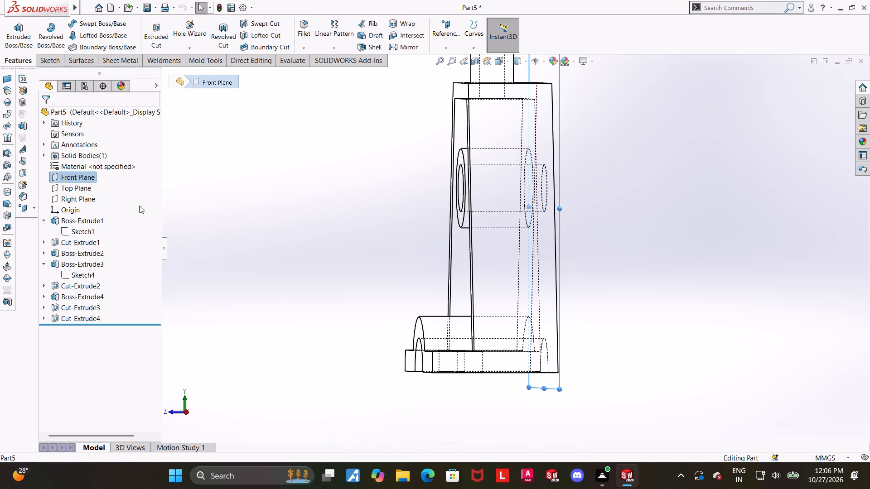
pyautogui.click(188, 201)
pyautogui.click(87, 196)
pyautogui.click(95, 180)
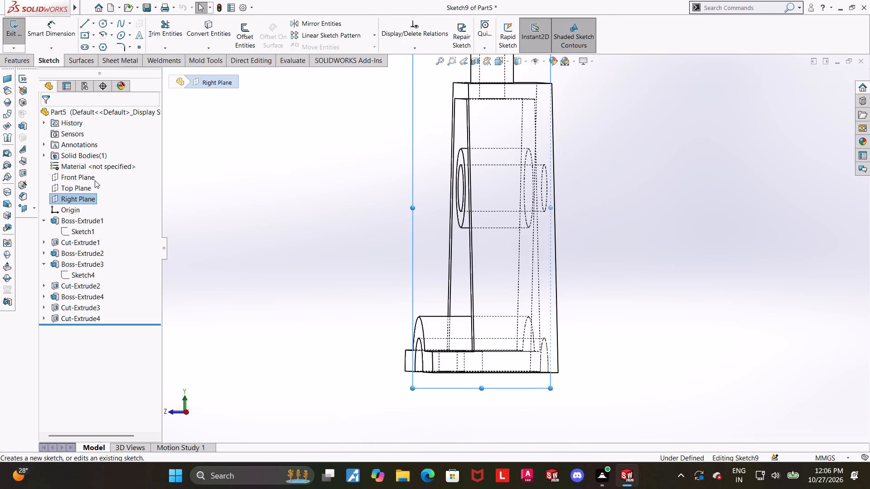
pyautogui.click(91, 21)
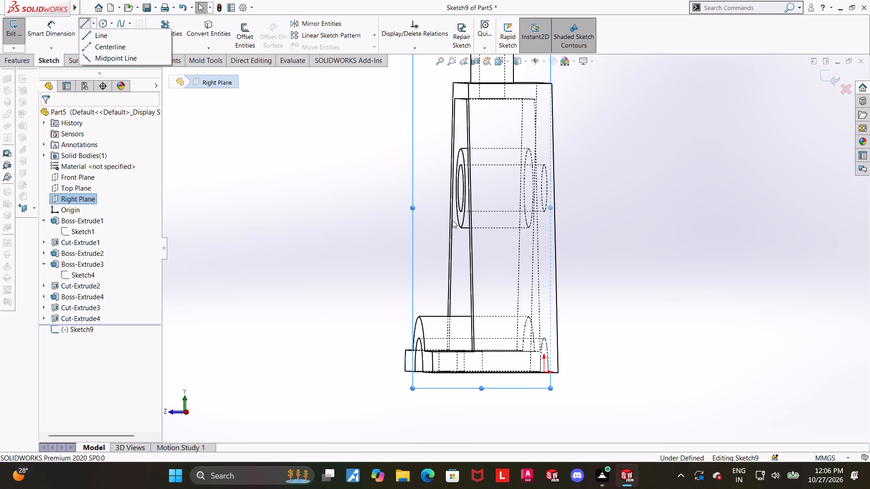
pyautogui.click(117, 37)
pyautogui.scroll(-3, 509, 188)
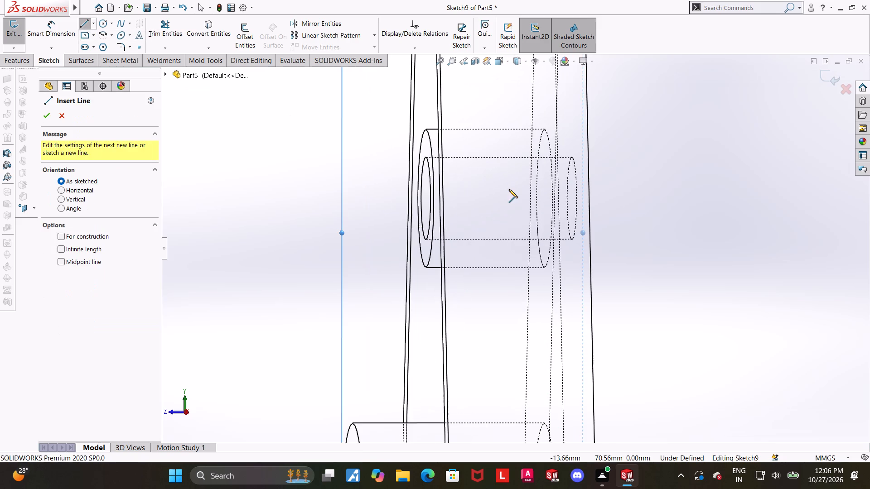
pyautogui.click(436, 268)
pyautogui.scroll(2, 402, 341)
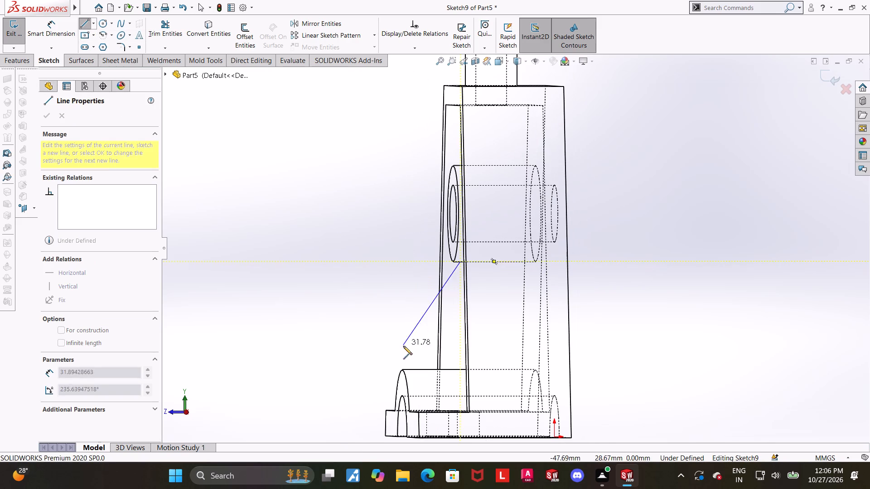
pyautogui.click(433, 367)
pyautogui.press('Escape')
pyautogui.press('Escape')
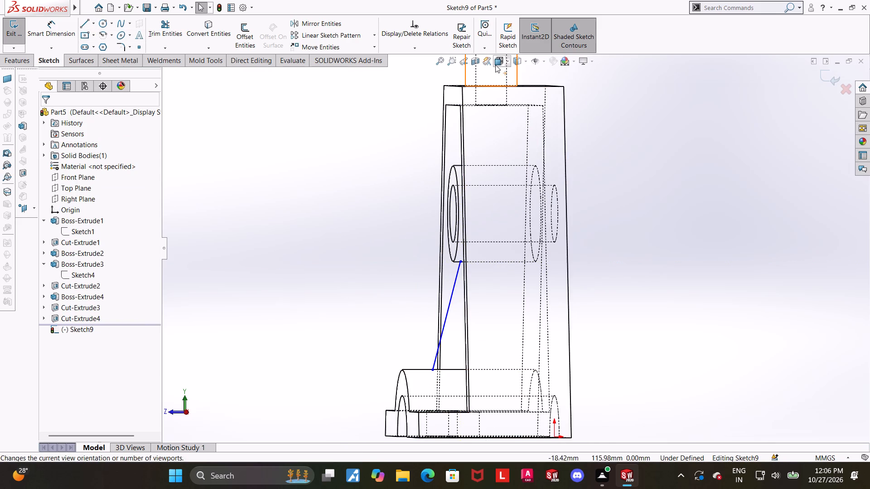
# Dimension the sloped line's lower endpoint 10 mm horizontally from the arched base's front edge.
pyautogui.click(496, 63)
pyautogui.click(420, 358)
pyautogui.scroll(-2, 563, 305)
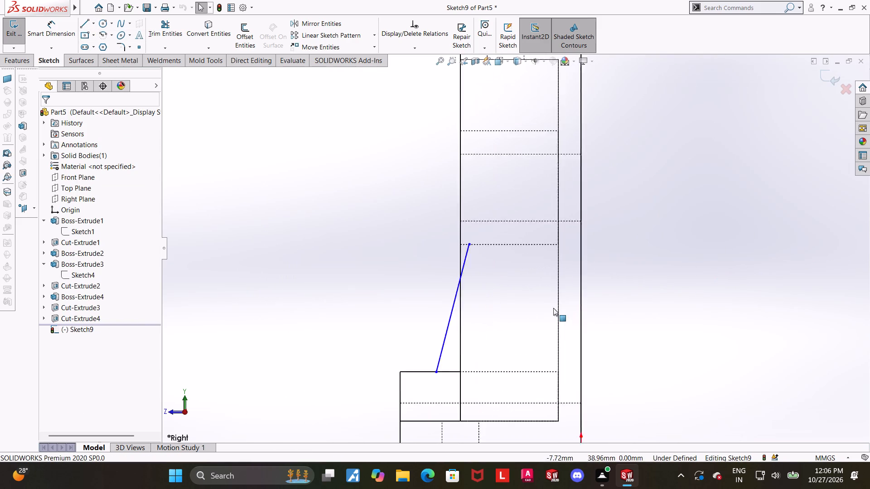
pyautogui.scroll(-1, 553, 308)
pyautogui.click(60, 35)
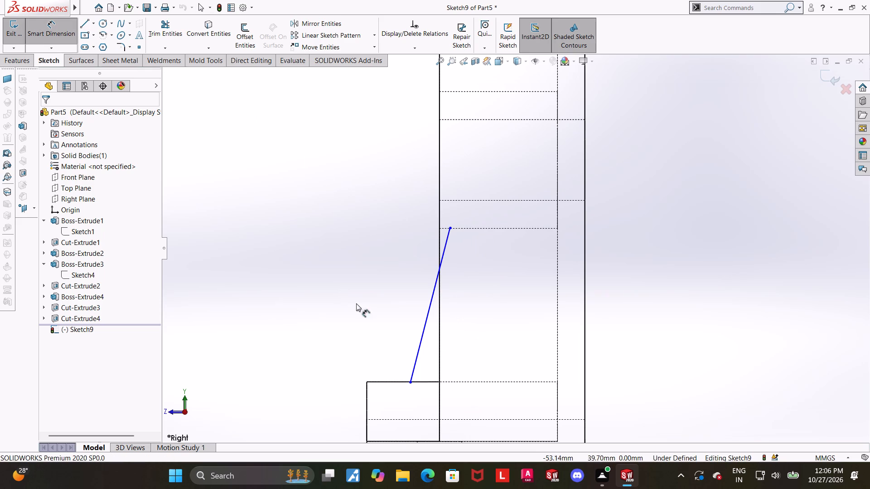
pyautogui.click(367, 399)
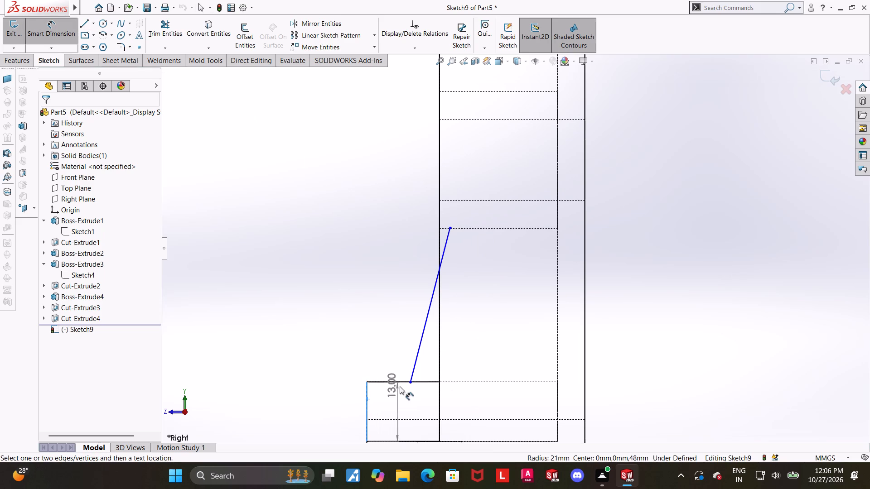
pyautogui.click(411, 384)
pyautogui.click(371, 329)
pyautogui.write('10')
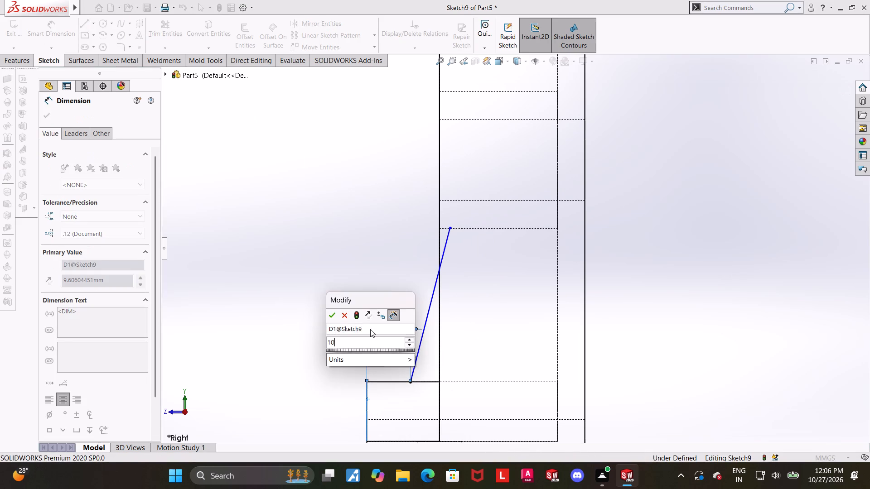
pyautogui.press('Return')
pyautogui.press('Escape')
pyautogui.click(627, 226)
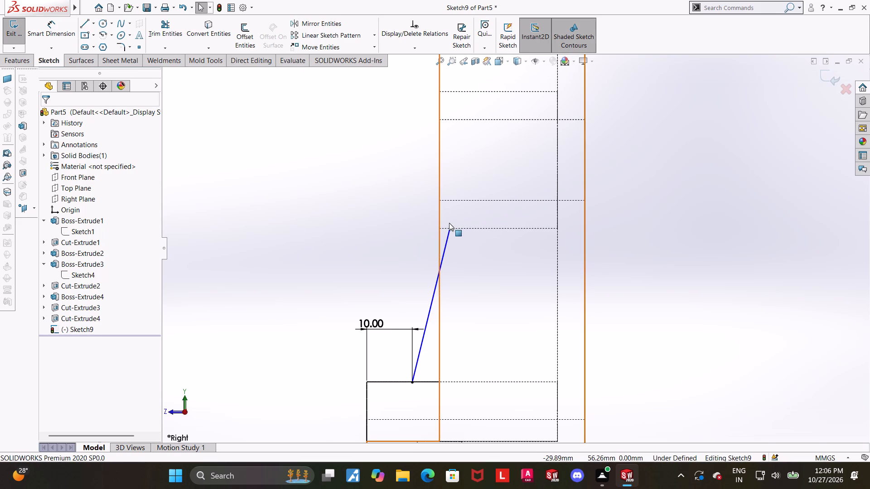
# Move the line's upper endpoint further along the boss's underside, dimension it 5 mm from the body's front edge, and exit the sketch.
pyautogui.moveTo(450, 227); pyautogui.dragTo(461, 230)
pyautogui.press('Escape')
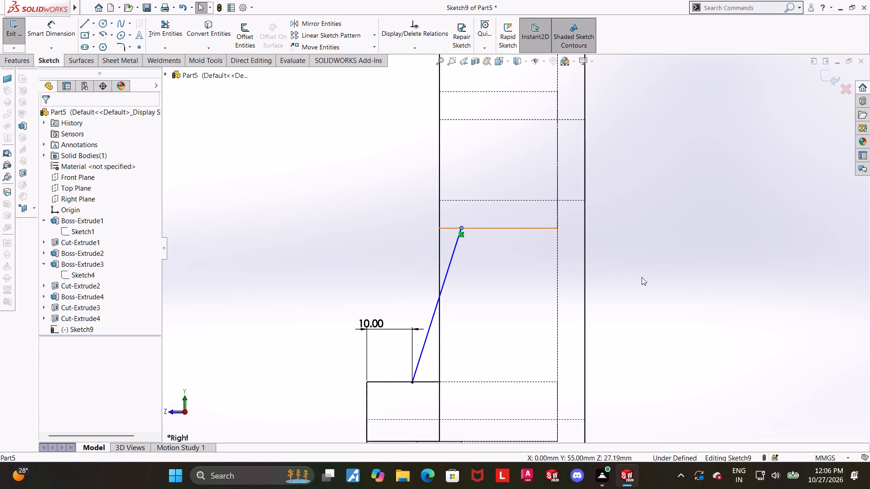
pyautogui.scroll(-1, 645, 283)
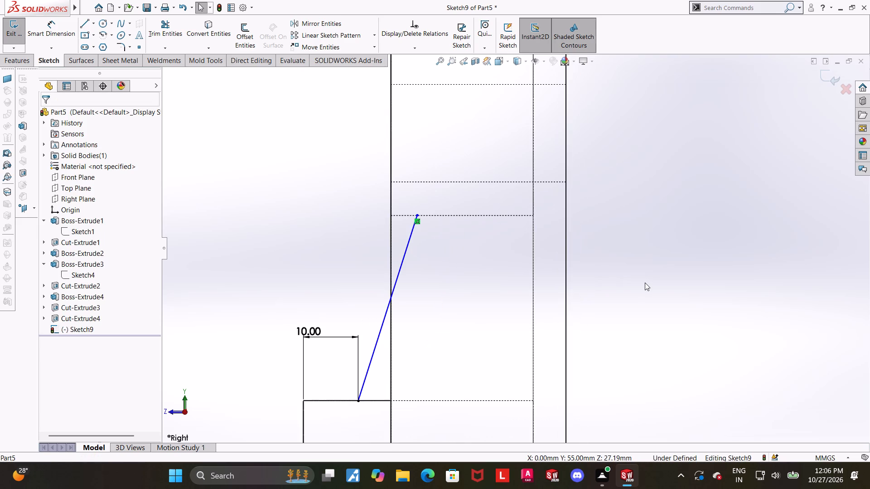
pyautogui.click(61, 31)
pyautogui.click(391, 217)
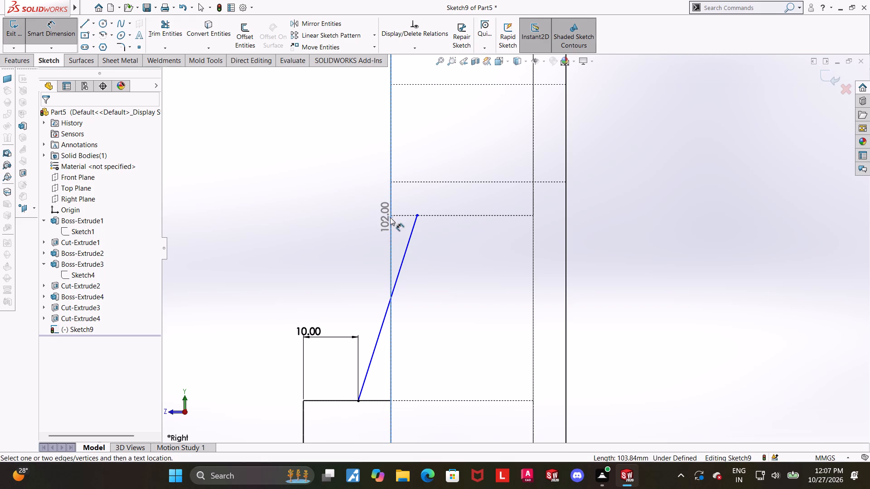
pyautogui.press('Escape')
pyautogui.click(391, 187)
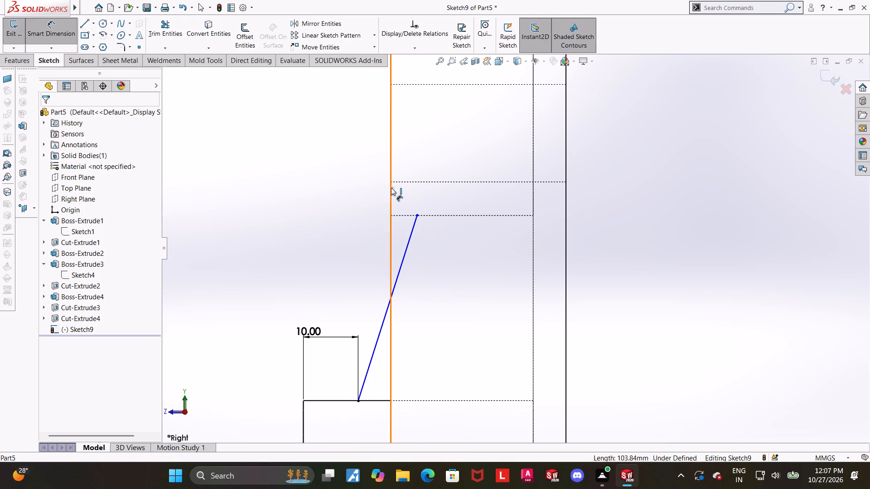
pyautogui.click(417, 214)
pyautogui.click(407, 164)
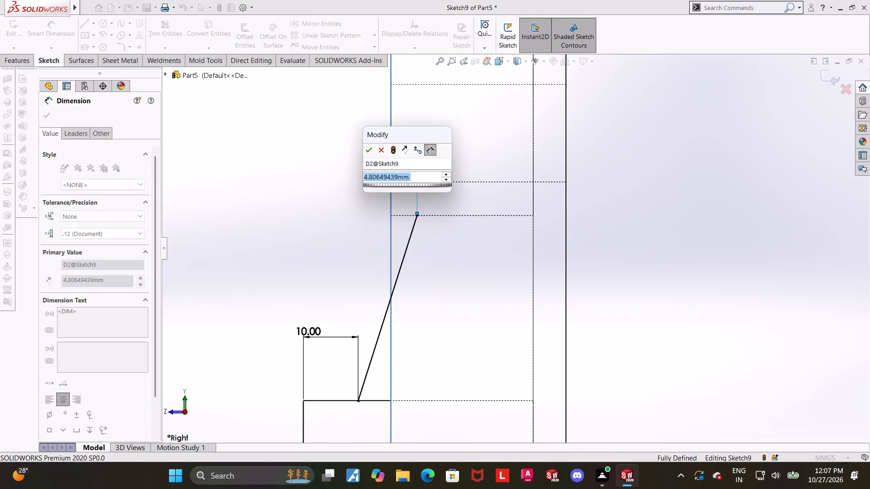
pyautogui.press('5')
pyautogui.press('Return')
pyautogui.press('Escape')
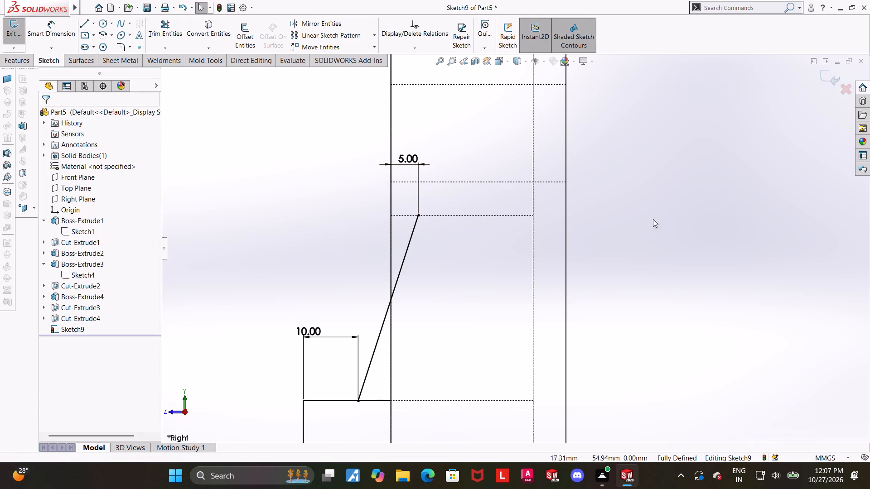
pyautogui.click(650, 221)
pyautogui.click(826, 76)
# Create a 5 mm thick rib from the sloped line, centred on both sides, with the material side flipped toward the body.
pyautogui.scroll(4, 615, 209)
pyautogui.moveTo(605, 219); pyautogui.dragTo(621, 223, button='middle')
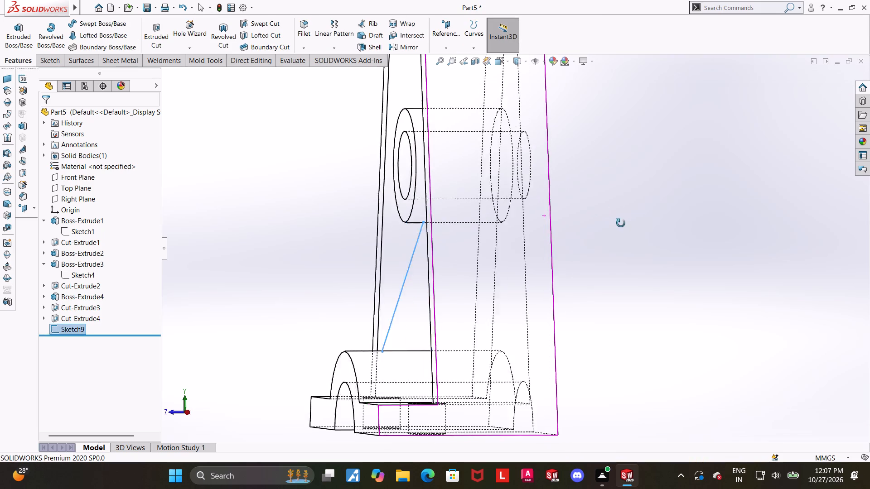
pyautogui.moveTo(621, 223); pyautogui.dragTo(623, 224, button='middle')
pyautogui.click(372, 26)
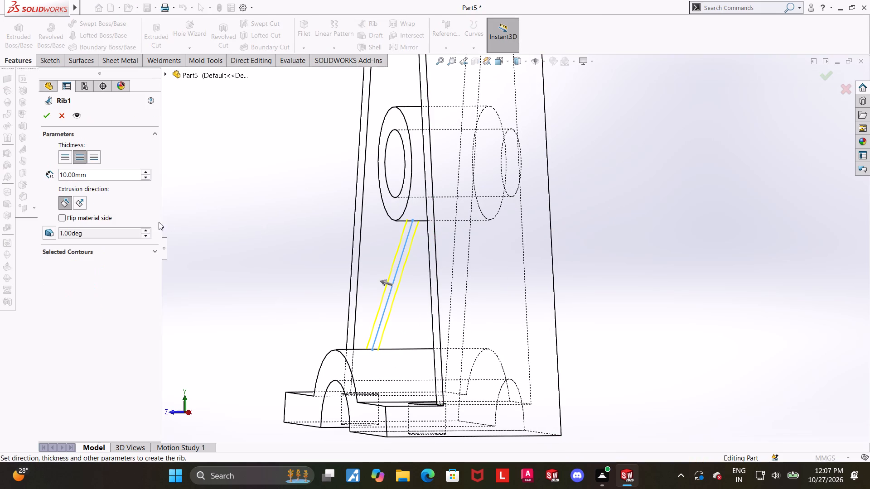
pyautogui.click(121, 171)
pyautogui.moveTo(125, 173); pyautogui.dragTo(0, 183)
pyautogui.press('5')
pyautogui.press('Return')
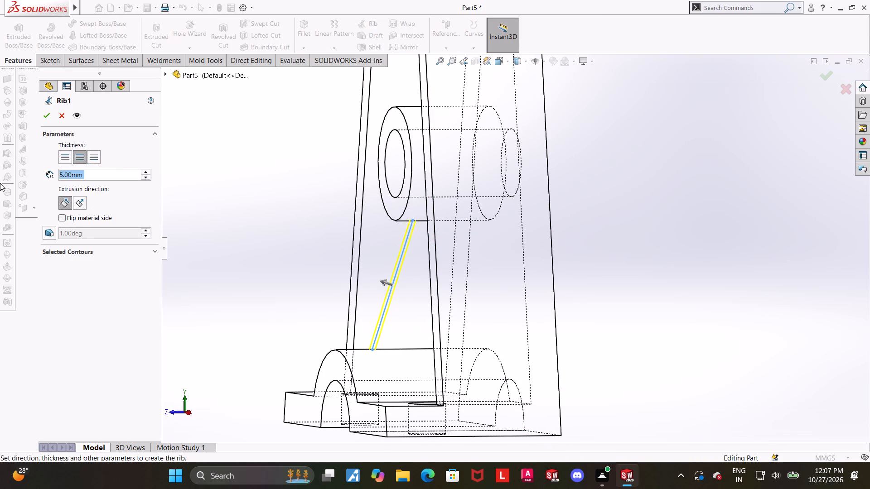
pyautogui.click(62, 219)
pyautogui.click(46, 115)
pyautogui.click(554, 222)
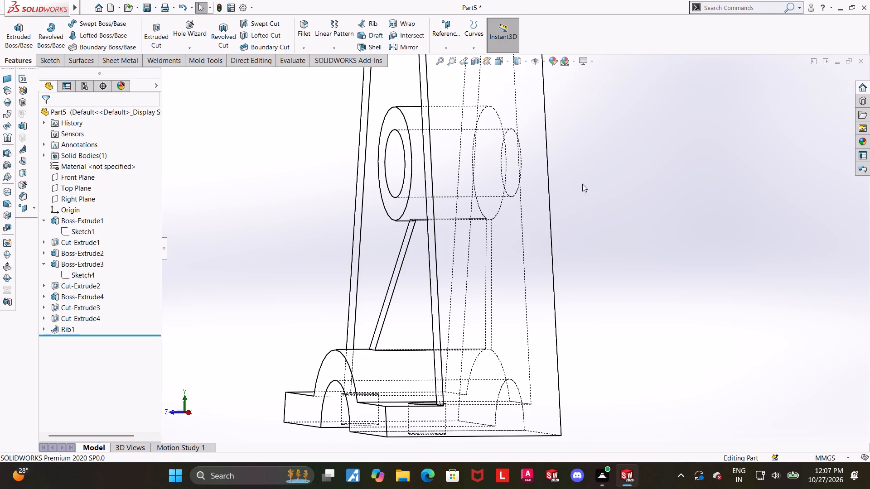
# Set the display style to Shaded With Edges.
pyautogui.click(520, 59)
pyautogui.click(520, 69)
# Start a sketch on the arched base's front face and draw a circle about 31.6 mm in diameter centred on the origin.
pyautogui.moveTo(619, 175); pyautogui.dragTo(628, 181, button='middle')
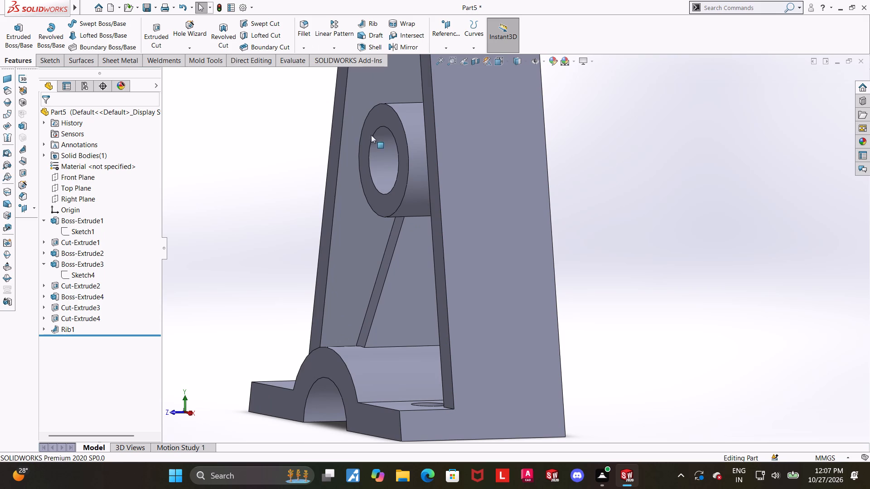
pyautogui.scroll(1, 436, 199)
pyautogui.scroll(1, 488, 215)
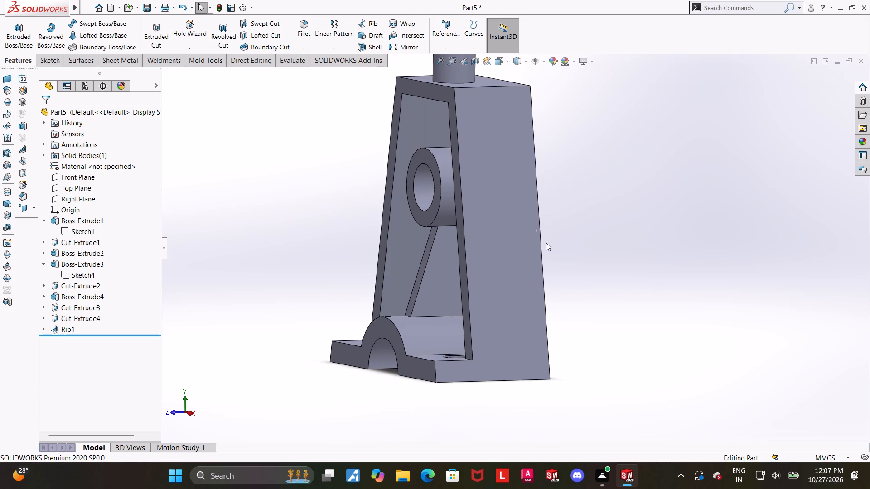
pyautogui.moveTo(614, 293); pyautogui.dragTo(634, 267, button='middle')
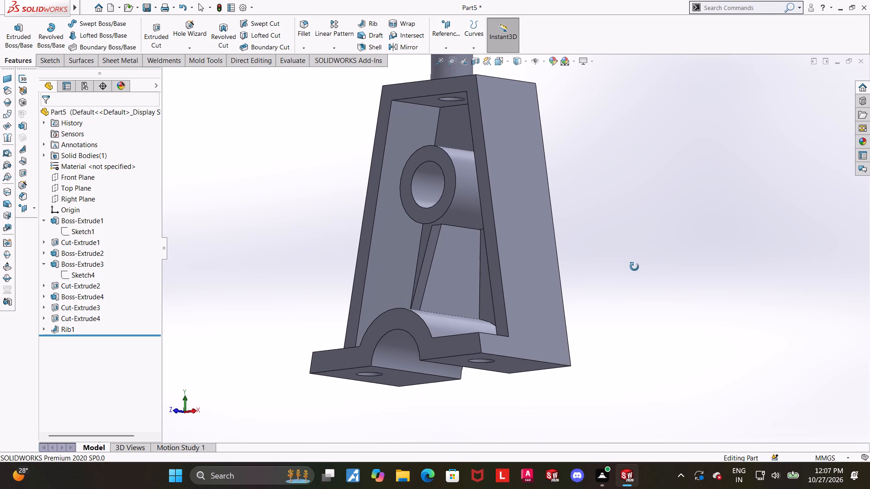
pyautogui.moveTo(634, 267); pyautogui.dragTo(662, 317, button='middle')
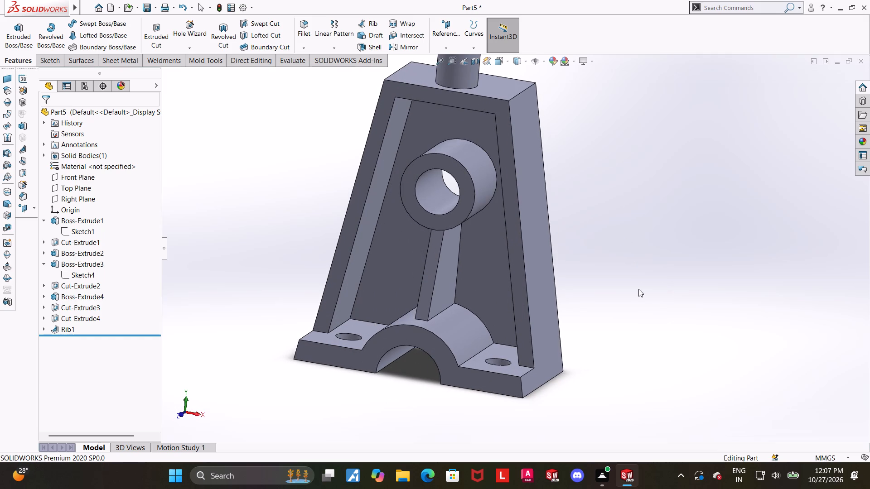
pyautogui.click(436, 356)
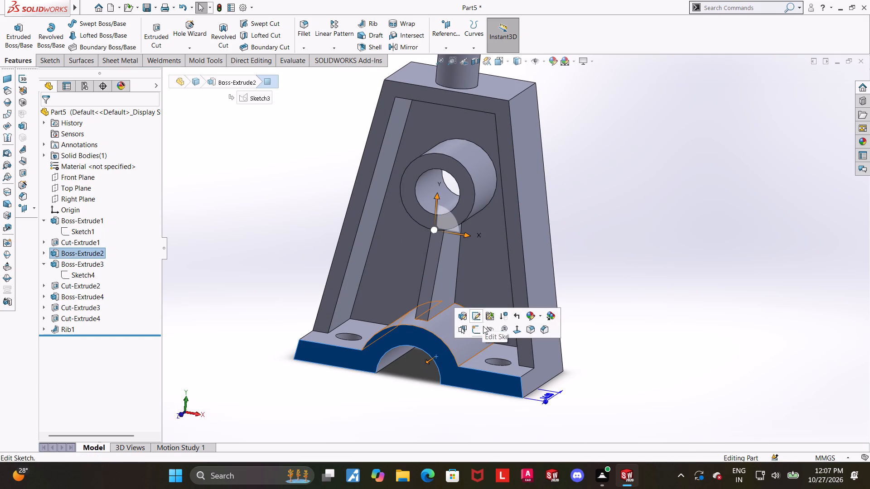
pyautogui.click(481, 326)
pyautogui.click(88, 344)
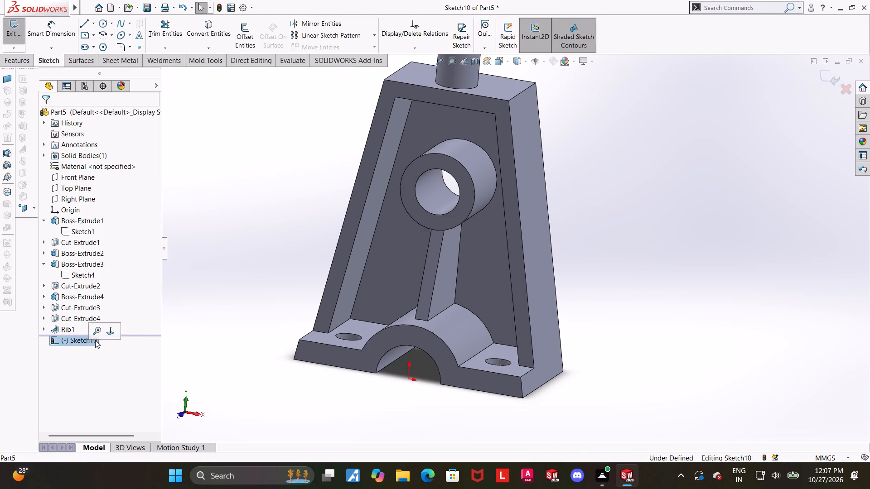
pyautogui.click(108, 333)
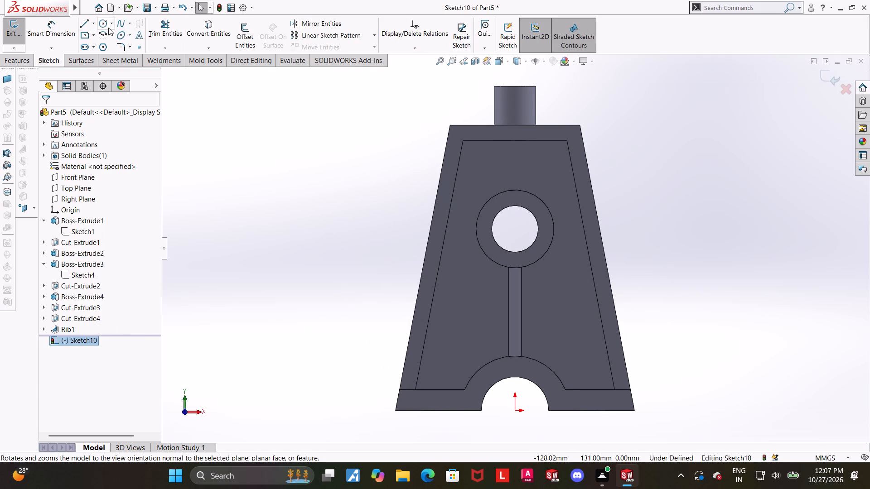
pyautogui.click(107, 26)
pyautogui.scroll(2, 455, 198)
pyautogui.scroll(-2, 583, 347)
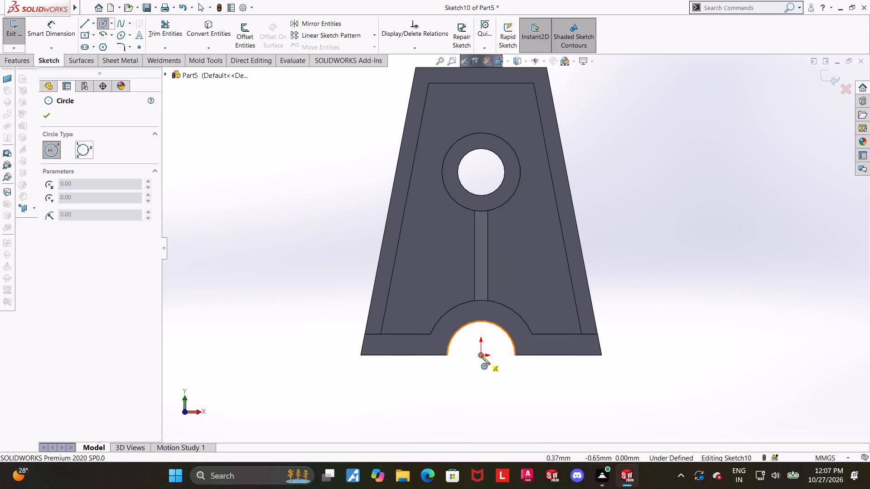
pyautogui.click(480, 355)
pyautogui.click(502, 319)
pyautogui.press('Escape')
# Dimension the circle's diameter as 32 mm and exit the sketch.
pyautogui.click(49, 34)
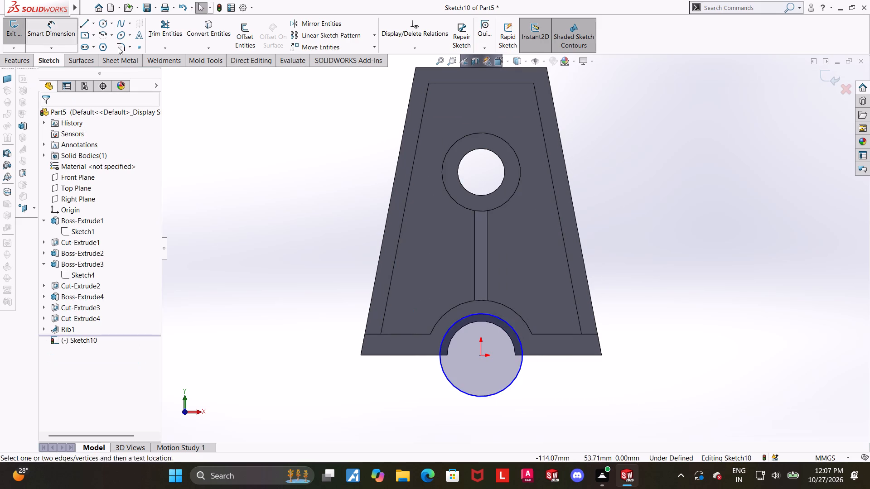
pyautogui.click(518, 374)
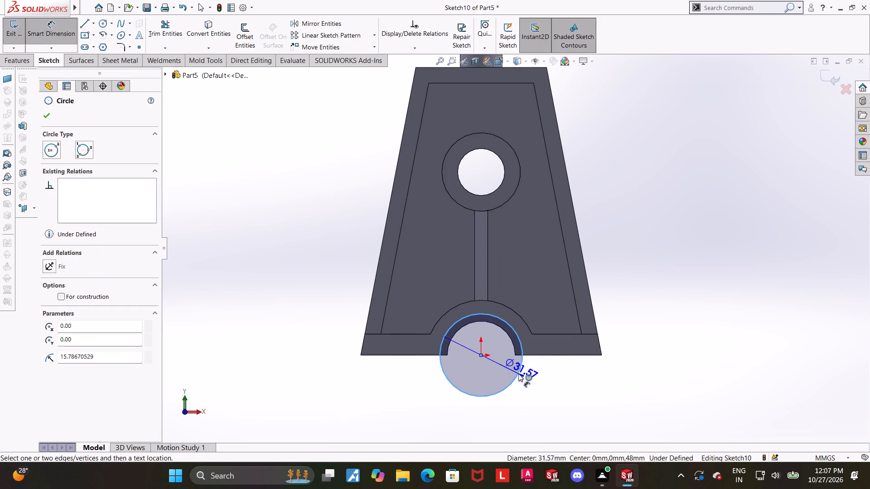
pyautogui.click(546, 377)
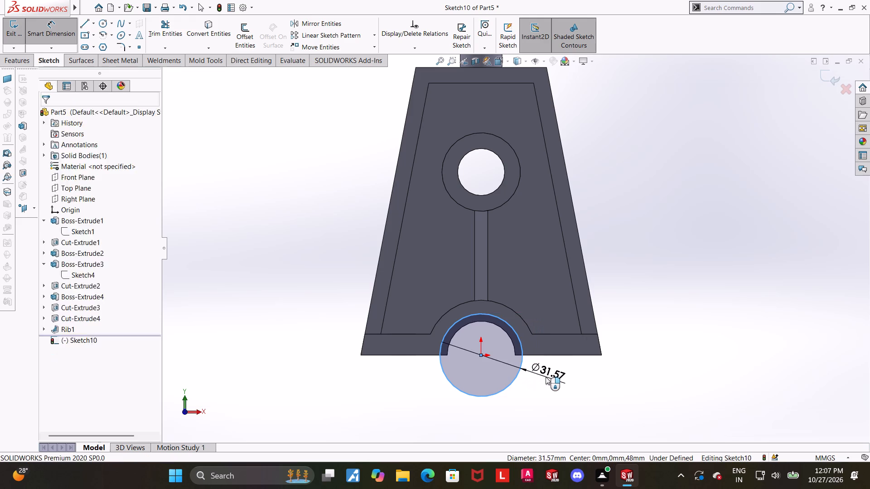
pyautogui.write('32')
pyautogui.press('Return')
pyautogui.press('Escape')
pyautogui.scroll(1, 754, 348)
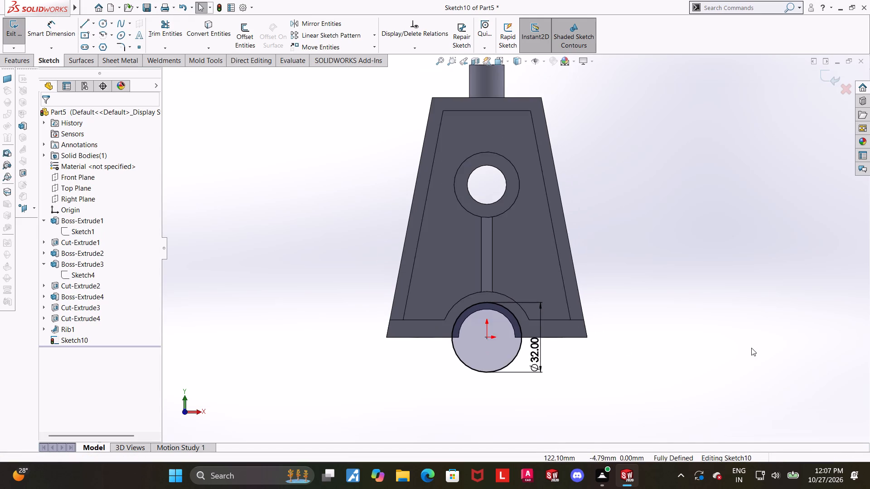
pyautogui.moveTo(735, 341); pyautogui.dragTo(714, 350, button='middle')
pyautogui.click(833, 68)
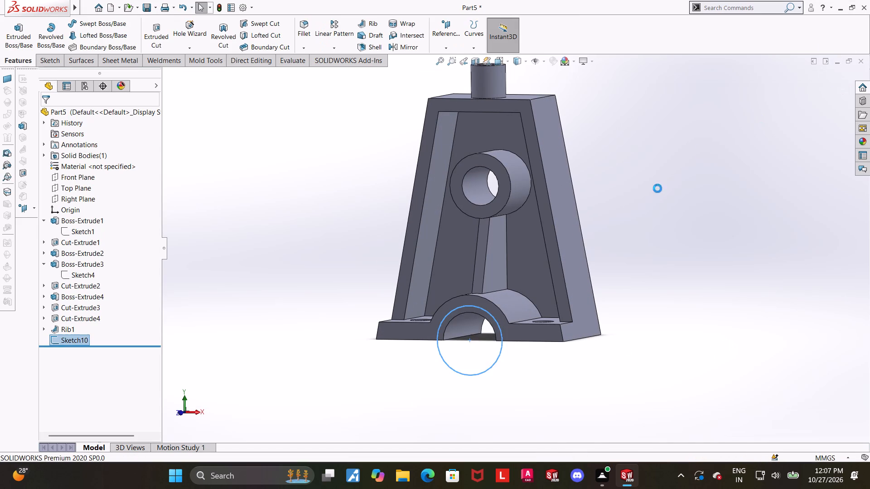
# Cut-extrude the 32 mm circle into the arched base to a blind depth of 32 mm.
pyautogui.moveTo(655, 190); pyautogui.dragTo(603, 203, button='middle')
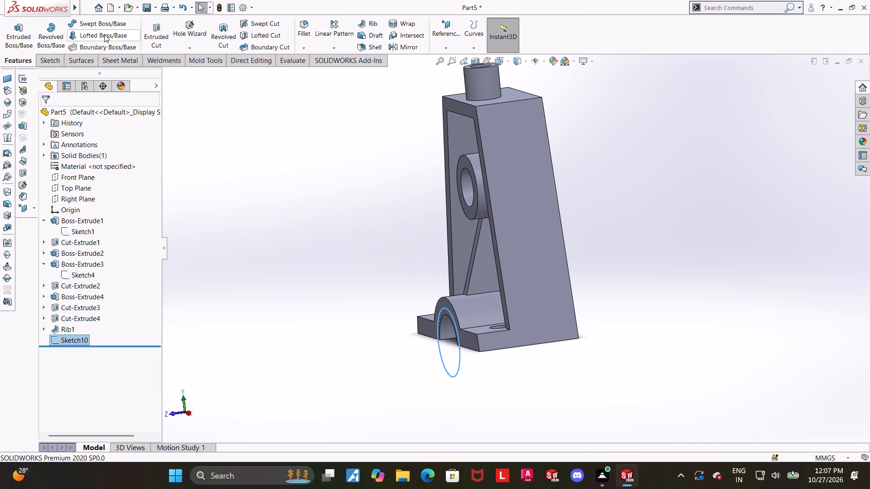
pyautogui.click(140, 35)
pyautogui.press('Escape')
pyautogui.click(151, 37)
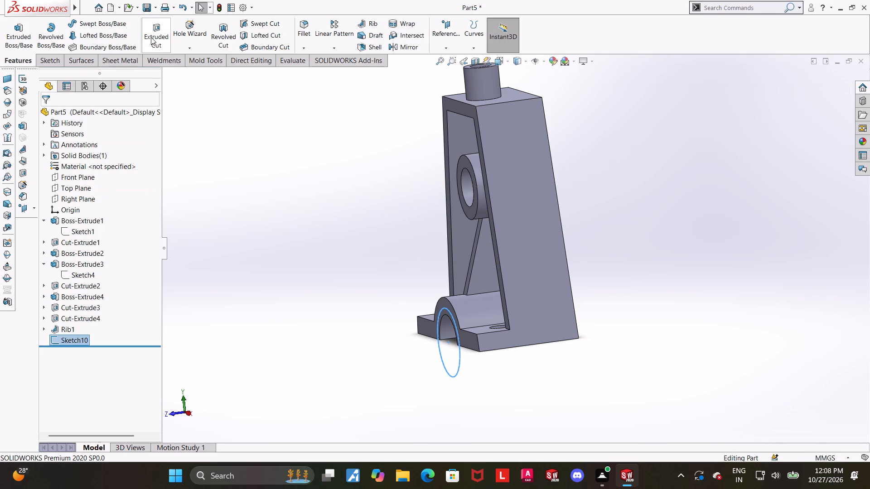
pyautogui.moveTo(247, 191); pyautogui.dragTo(260, 188, button='middle')
pyautogui.click(103, 218)
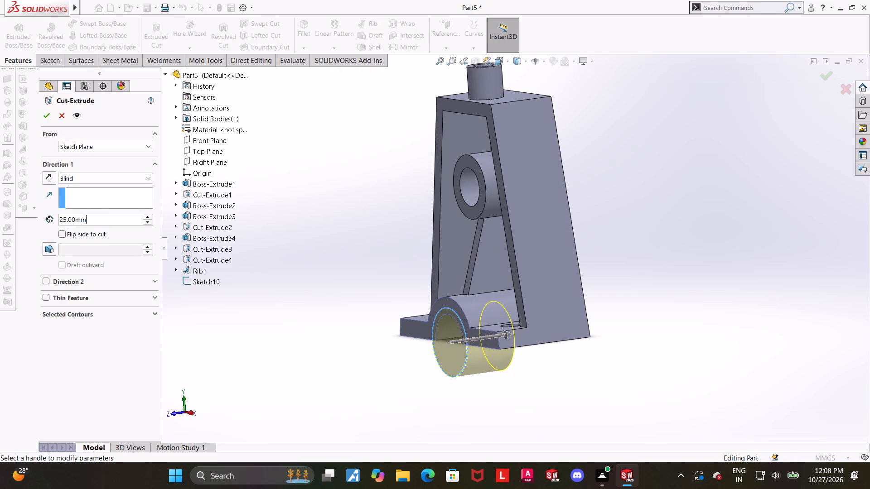
pyautogui.moveTo(118, 220); pyautogui.dragTo(20, 230)
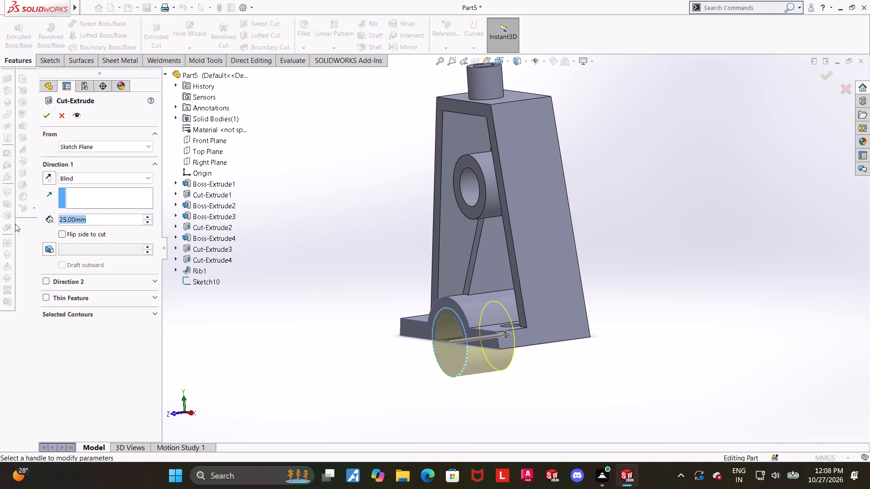
pyautogui.write('48-16')
pyautogui.press('Return')
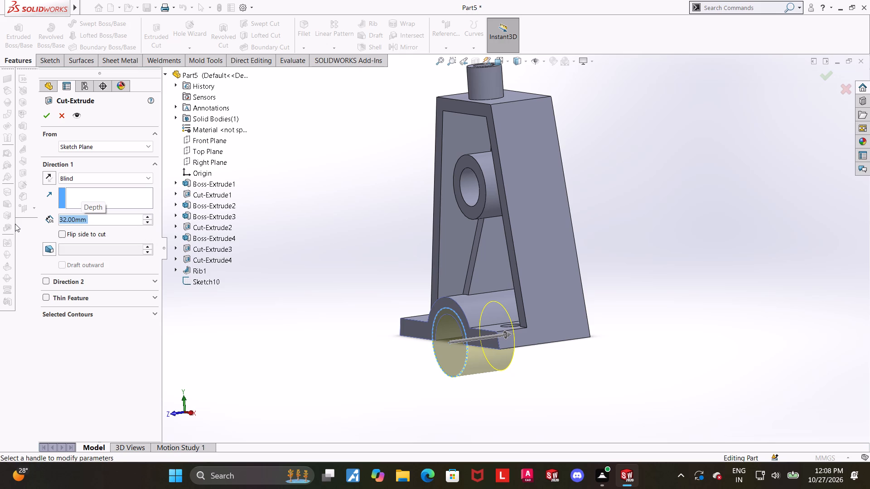
pyautogui.click(36, 112)
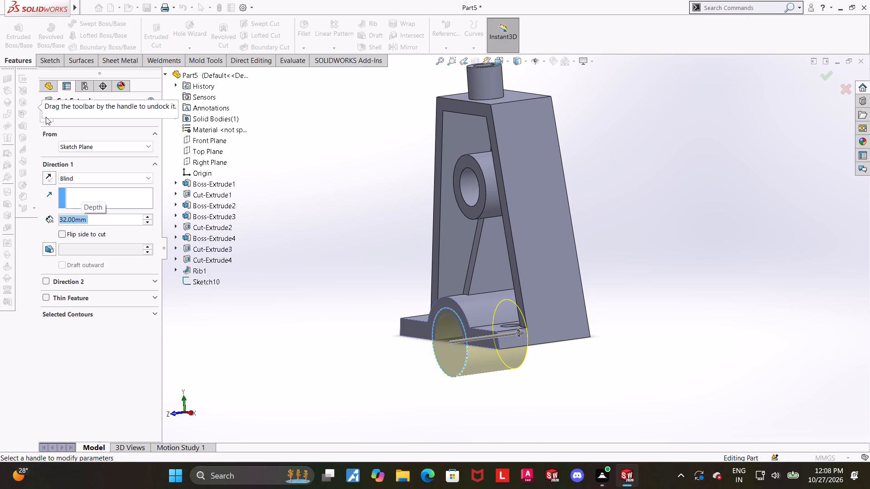
pyautogui.click(46, 117)
pyautogui.click(47, 111)
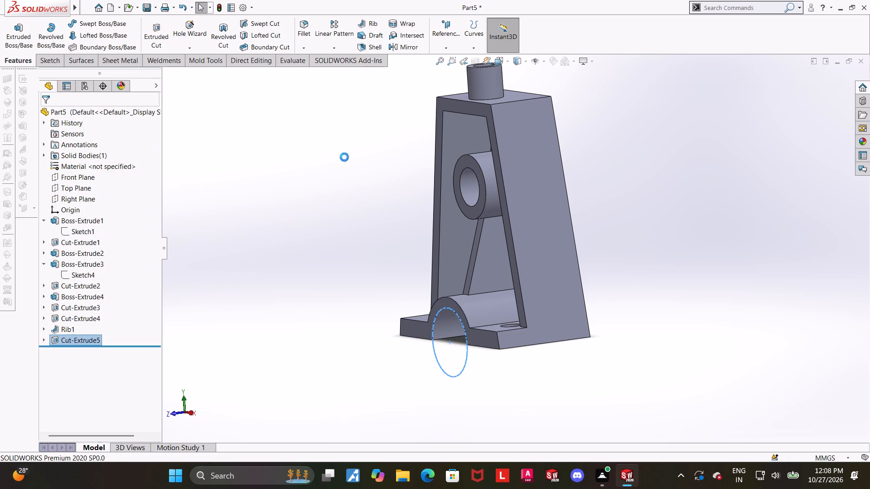
pyautogui.click(344, 157)
# Section the part along the Right Plane in the Right view, examine the stepped arch bore and rib, and turn the section off.
pyautogui.click(499, 66)
pyautogui.click(445, 319)
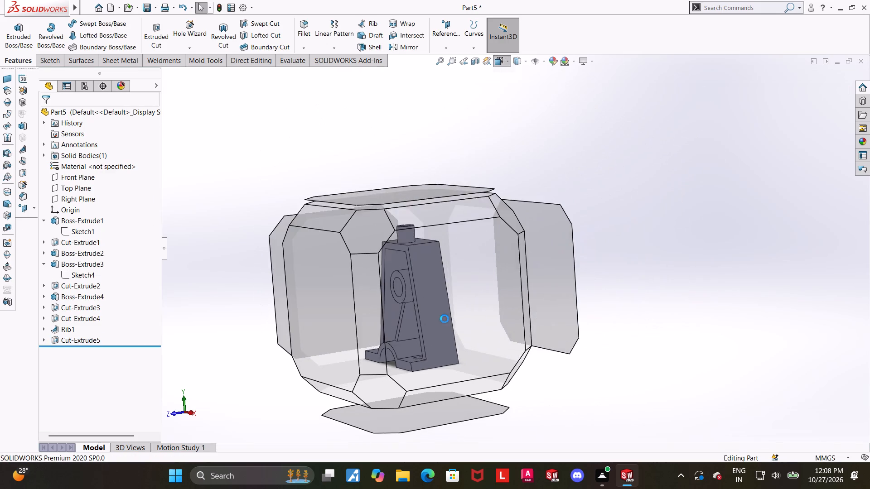
pyautogui.click(475, 62)
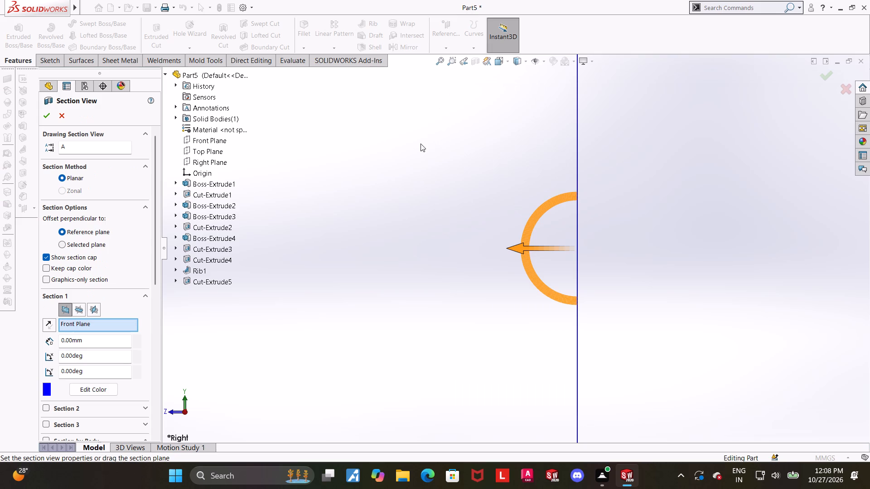
pyautogui.click(92, 312)
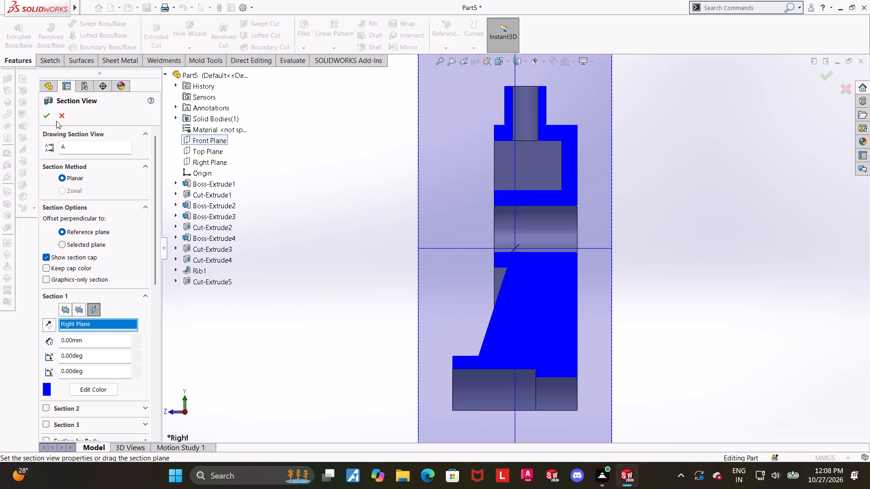
pyautogui.click(48, 112)
pyautogui.click(689, 321)
pyautogui.scroll(1, 688, 321)
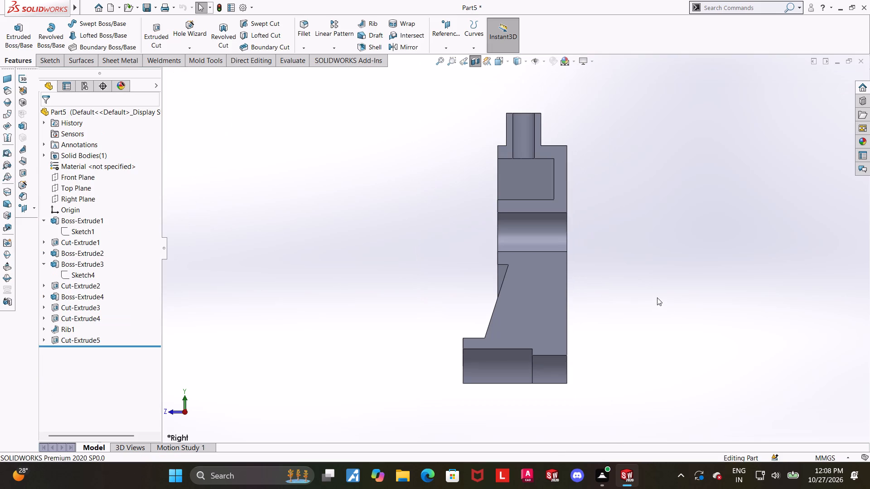
pyautogui.scroll(-1, 660, 307)
pyautogui.scroll(-1, 628, 288)
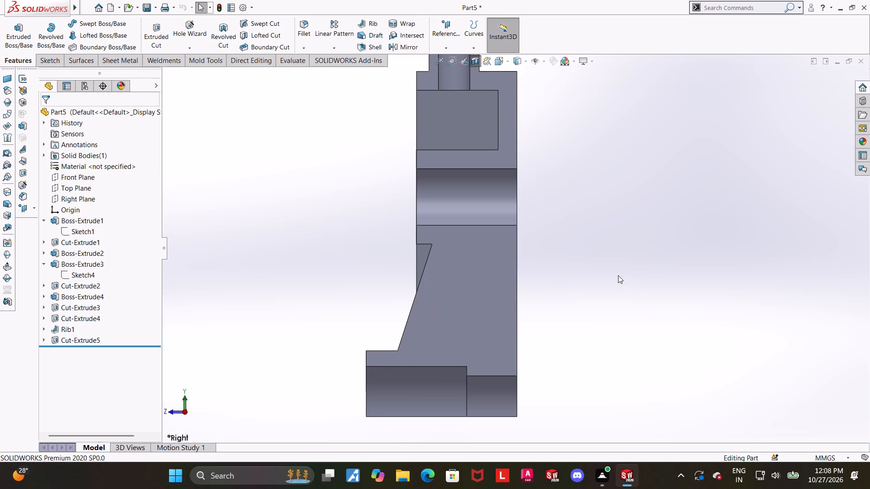
pyautogui.scroll(2, 611, 281)
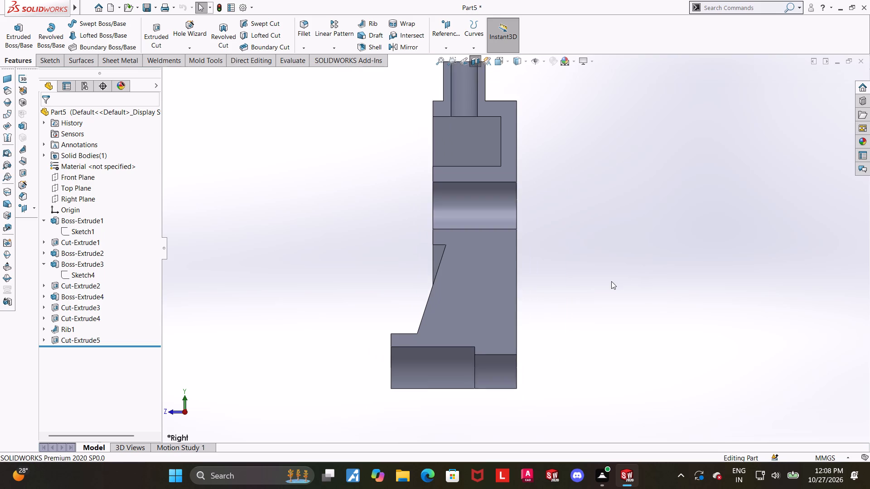
pyautogui.scroll(1, 605, 278)
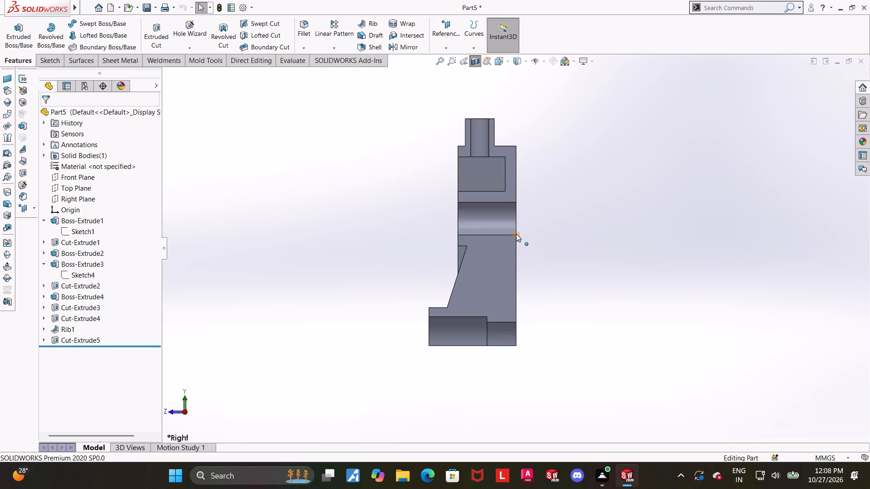
pyautogui.moveTo(503, 225); pyautogui.dragTo(550, 234, button='middle')
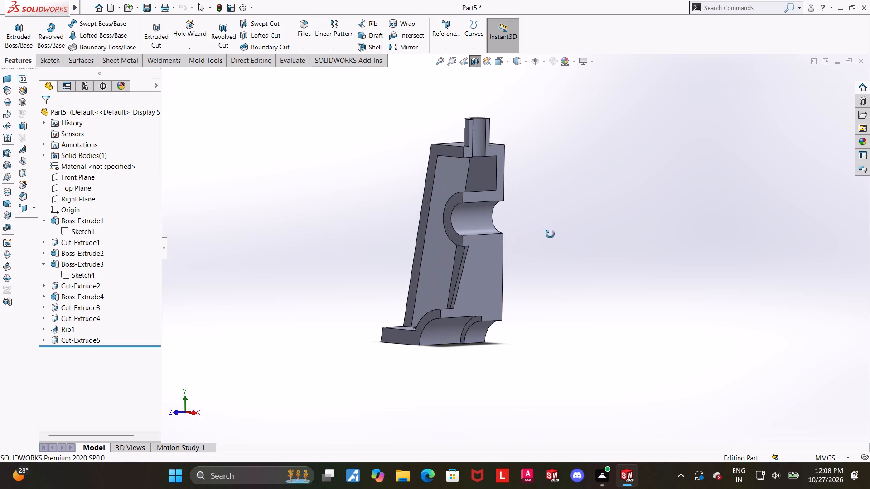
pyautogui.moveTo(550, 234); pyautogui.dragTo(526, 247, button='middle')
pyautogui.click(675, 229)
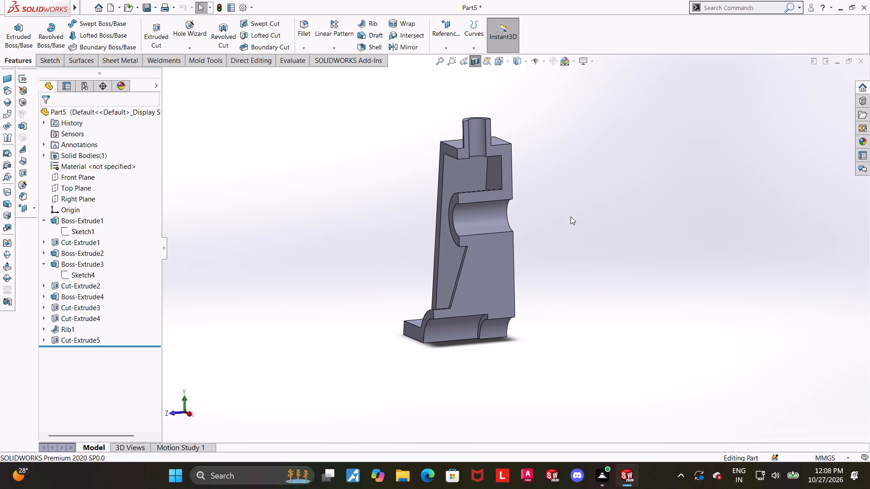
pyautogui.click(474, 60)
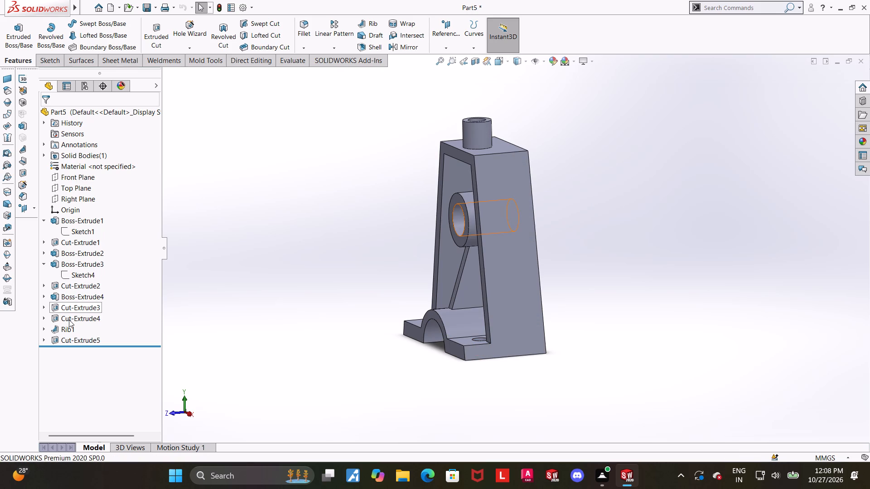
# Edit the pocket boss extrusion so its end condition is Blind with a depth of 32 mm.
pyautogui.click(69, 298)
pyautogui.click(79, 267)
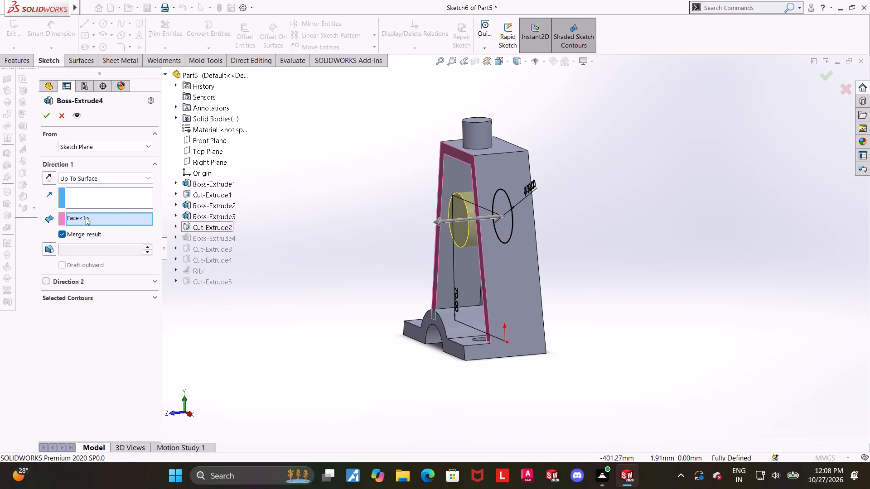
pyautogui.click(94, 180)
pyautogui.click(94, 187)
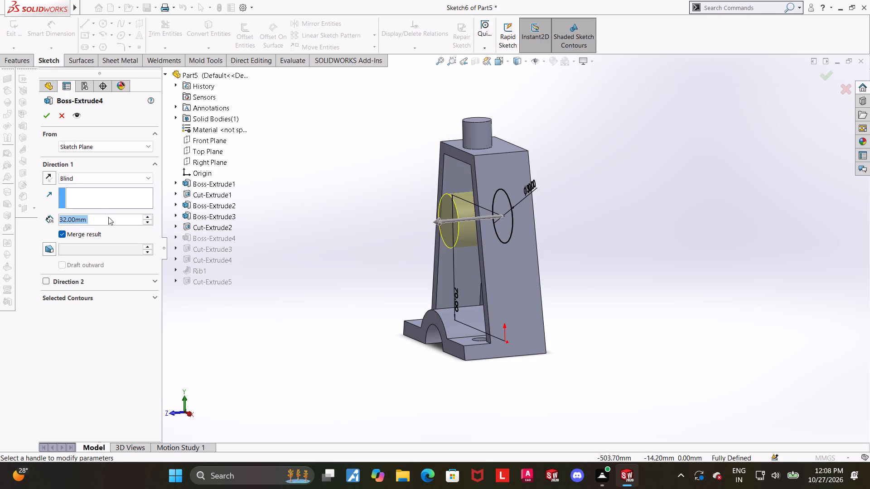
pyautogui.moveTo(276, 240); pyautogui.dragTo(258, 232, button='middle')
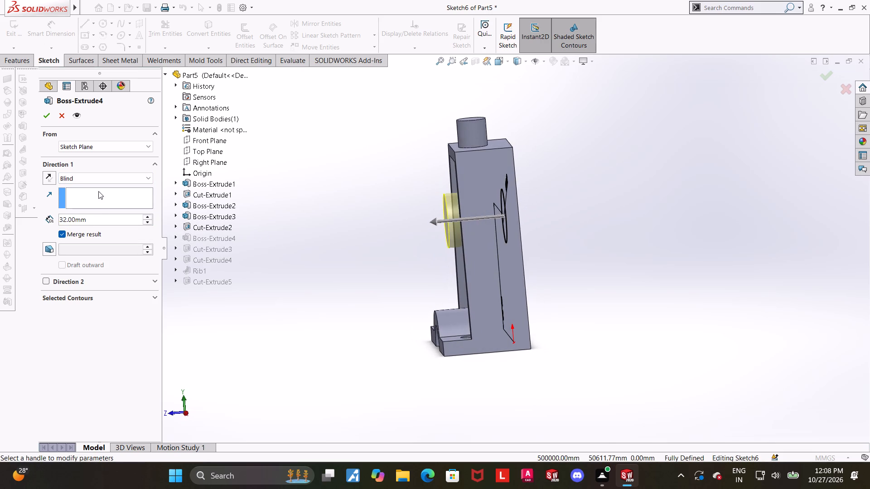
pyautogui.click(48, 120)
pyautogui.click(298, 254)
pyautogui.middleClick(307, 257)
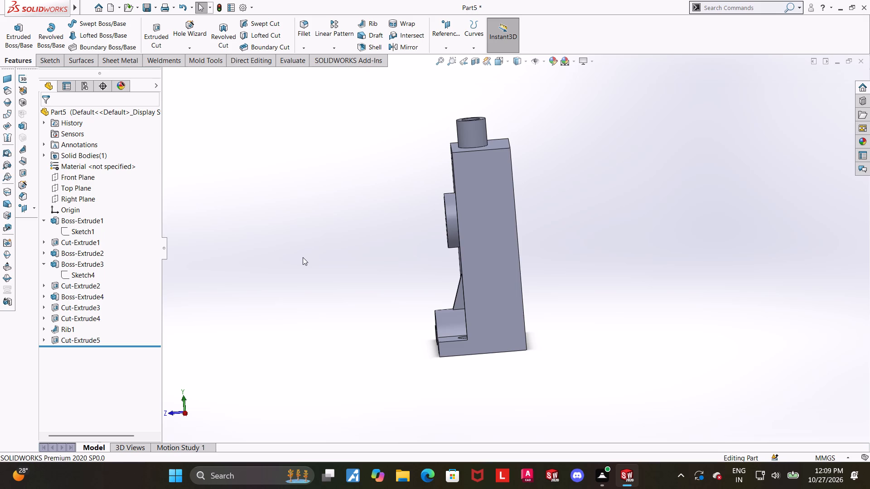
# Section the part along the Right Plane, examine the pocket boss, rib and stepped arch bore, and turn the section off.
pyautogui.click(498, 60)
pyautogui.click(452, 229)
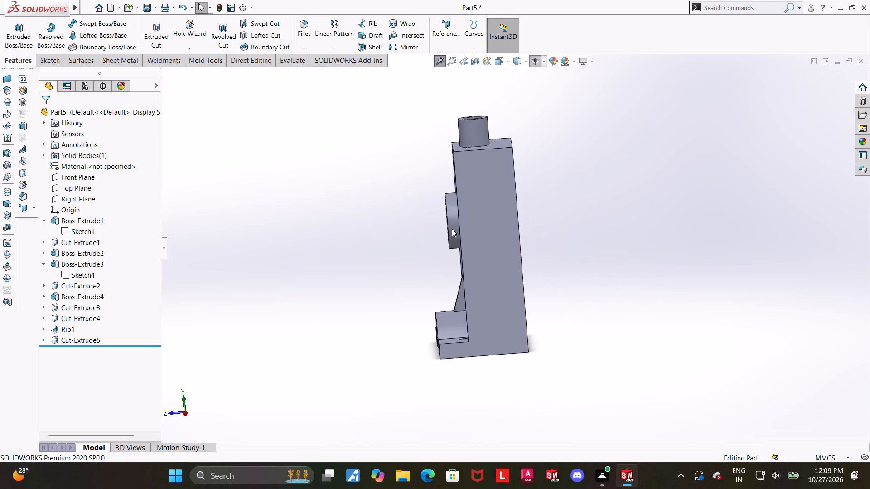
pyautogui.click(476, 60)
pyautogui.click(45, 115)
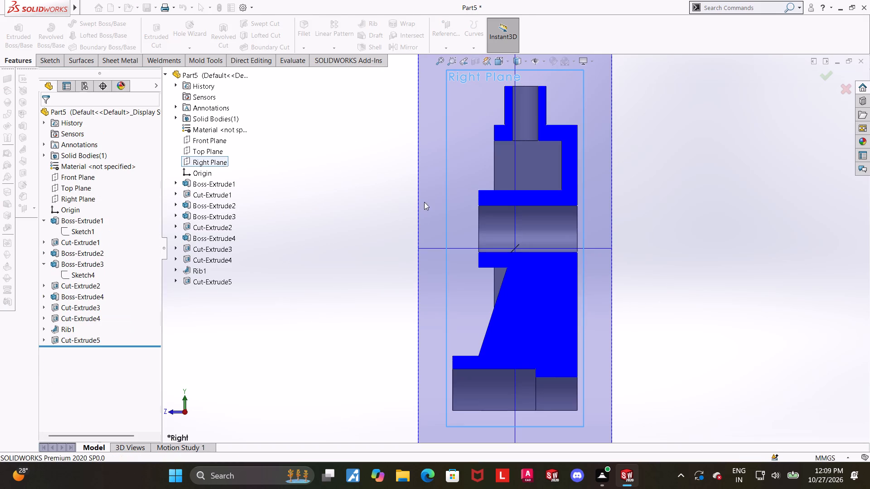
pyautogui.click(713, 237)
pyautogui.scroll(-1, 701, 250)
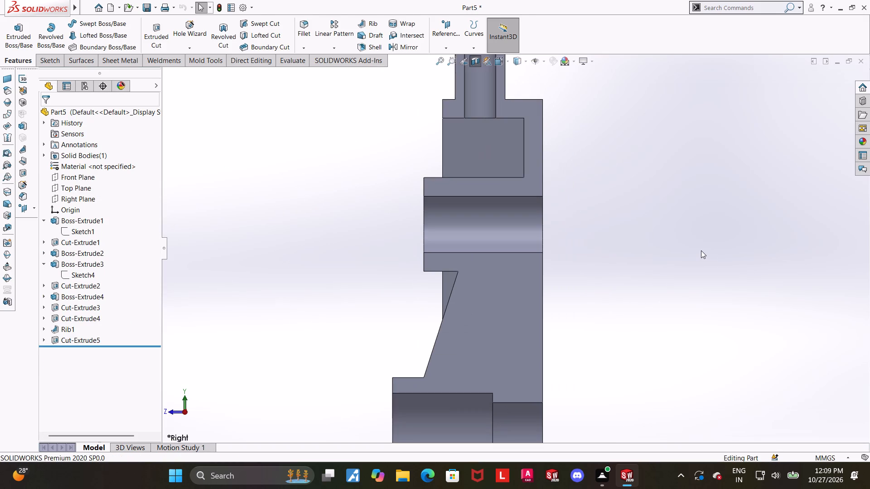
pyautogui.scroll(1, 698, 250)
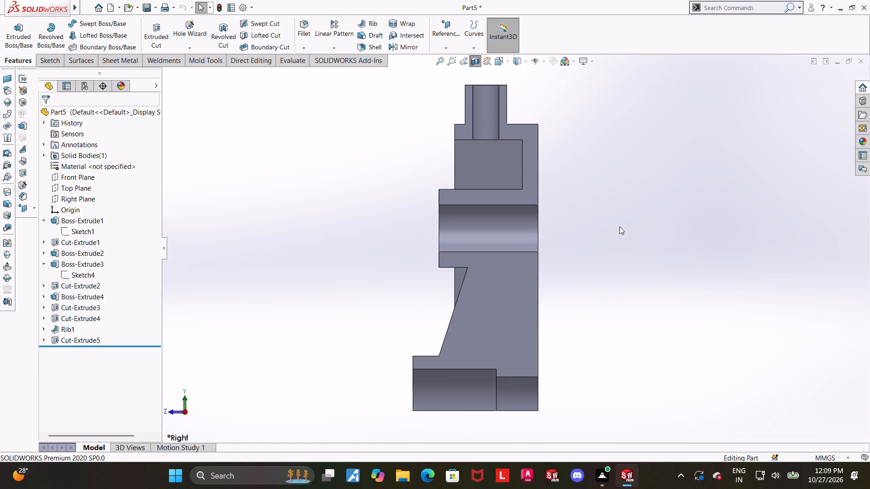
pyautogui.moveTo(608, 200); pyautogui.dragTo(634, 187, button='middle')
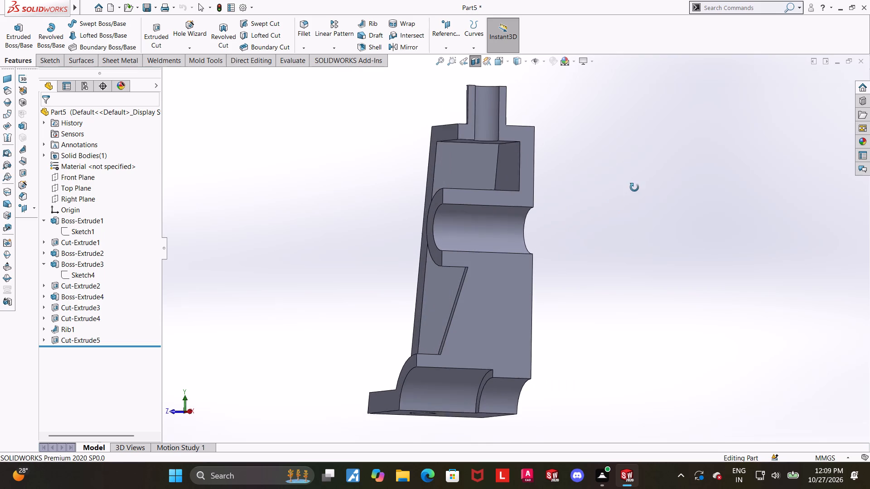
pyautogui.moveTo(634, 187); pyautogui.dragTo(643, 198, button='middle')
pyautogui.scroll(1, 626, 197)
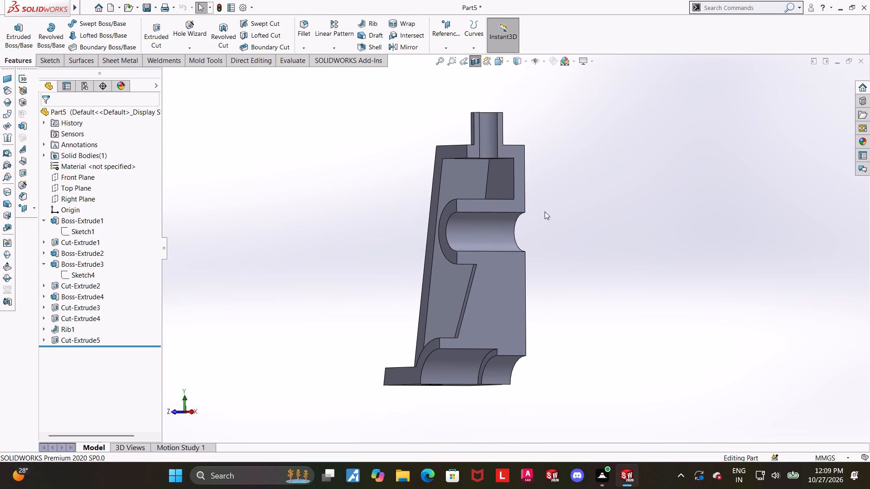
pyautogui.moveTo(531, 225); pyautogui.dragTo(527, 226, button='middle')
pyautogui.click(477, 66)
# Examine the pocket, boss, rib and arched base from several angles.
pyautogui.scroll(3, 582, 220)
pyautogui.moveTo(589, 257); pyautogui.dragTo(604, 278, button='middle')
pyautogui.scroll(-2, 418, 323)
pyautogui.scroll(3, 624, 304)
pyautogui.scroll(-2, 550, 215)
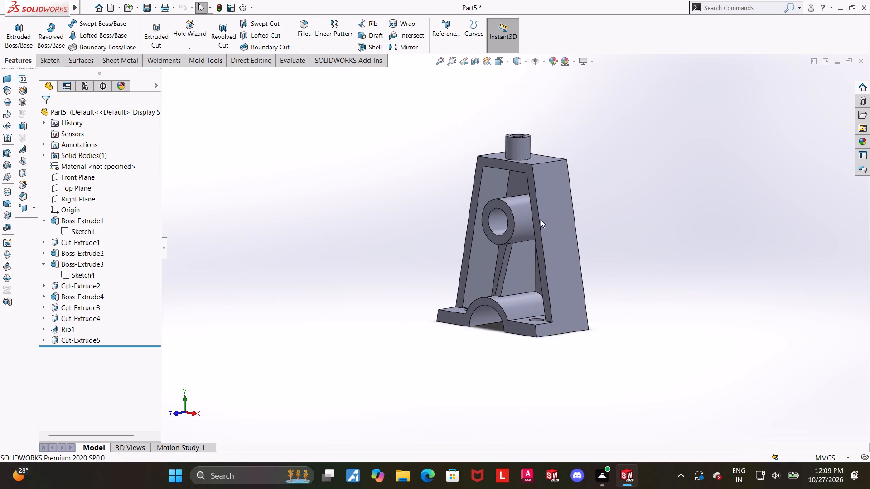
pyautogui.scroll(-1, 513, 231)
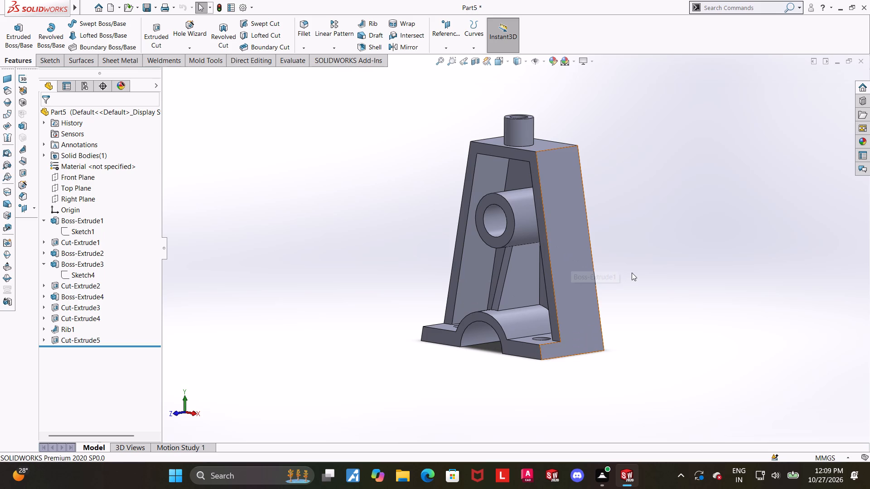
pyautogui.moveTo(632, 273); pyautogui.dragTo(637, 268, button='middle')
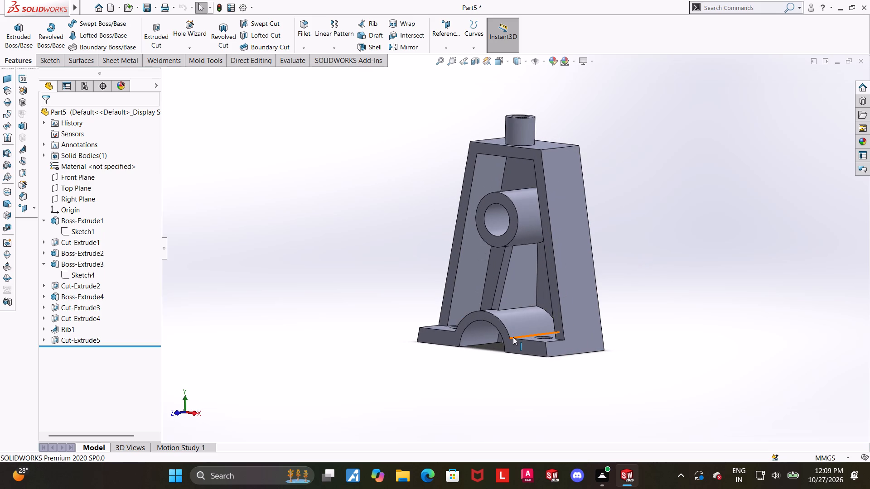
pyautogui.scroll(-1, 513, 337)
pyautogui.moveTo(518, 329); pyautogui.dragTo(532, 323, button='middle')
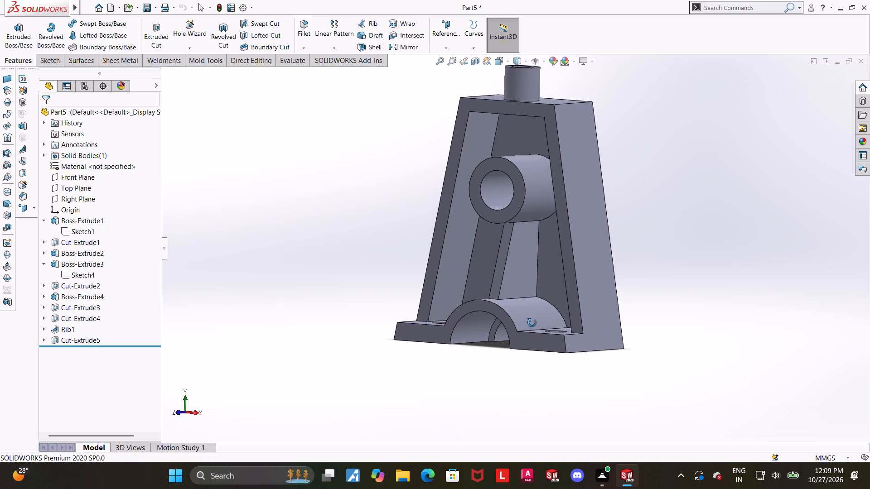
pyautogui.moveTo(532, 323); pyautogui.dragTo(536, 336, button='middle')
pyautogui.scroll(1, 504, 343)
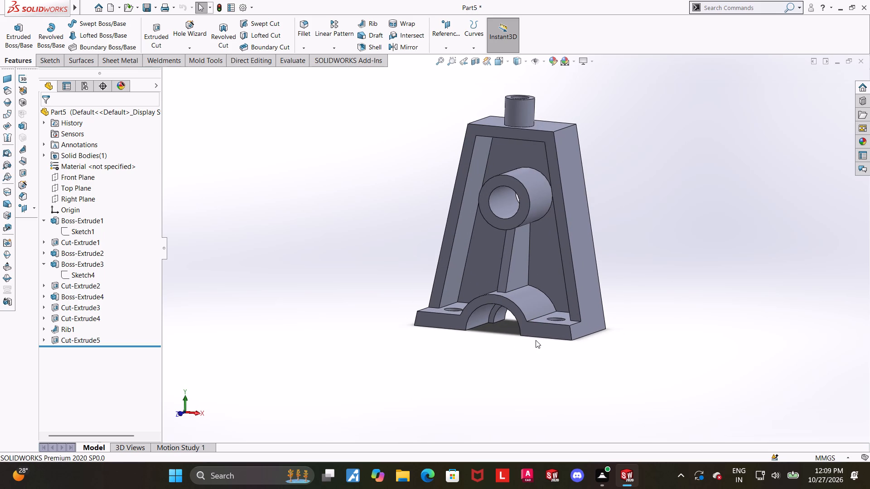
# Fillet the two edges where the arch meets the base flanges with a 2 mm radius.
pyautogui.click(306, 29)
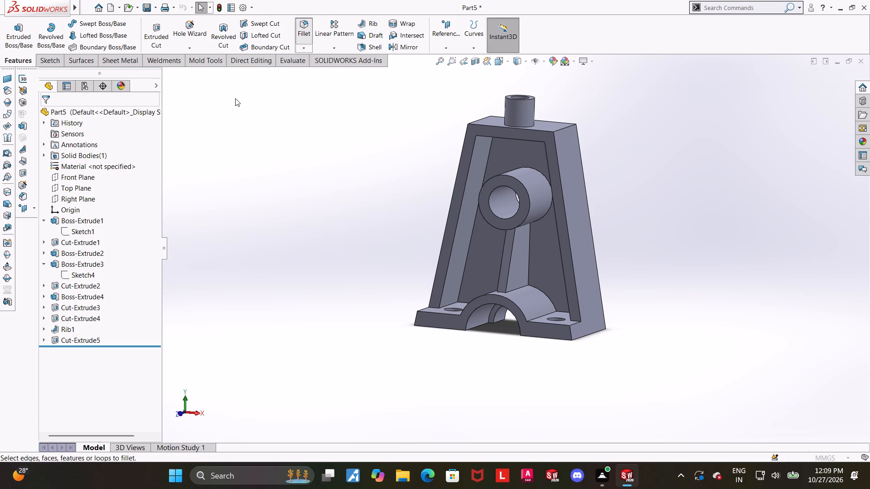
pyautogui.press('5')
pyautogui.press('Return')
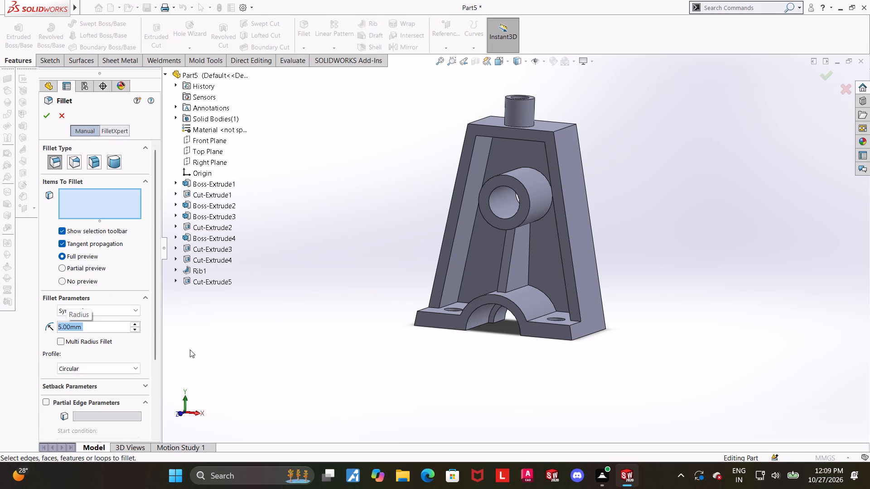
pyautogui.moveTo(483, 302); pyautogui.dragTo(465, 335, button='middle')
pyautogui.scroll(-3, 473, 296)
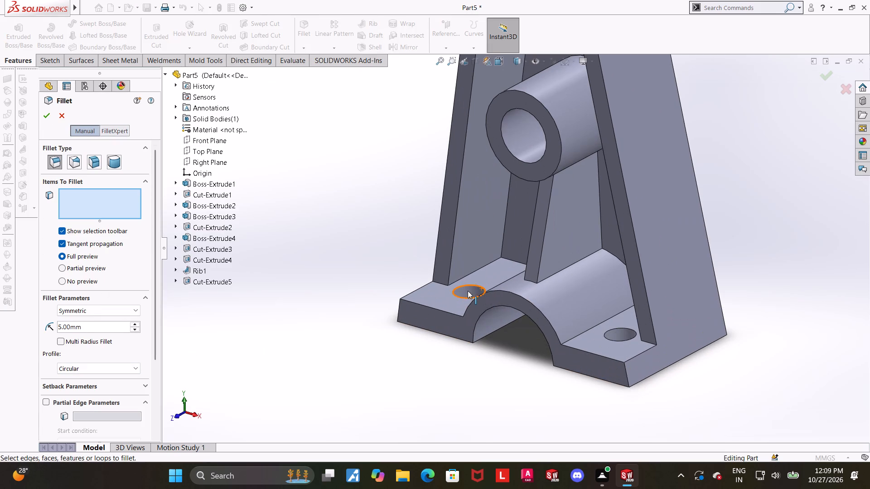
pyautogui.click(469, 273)
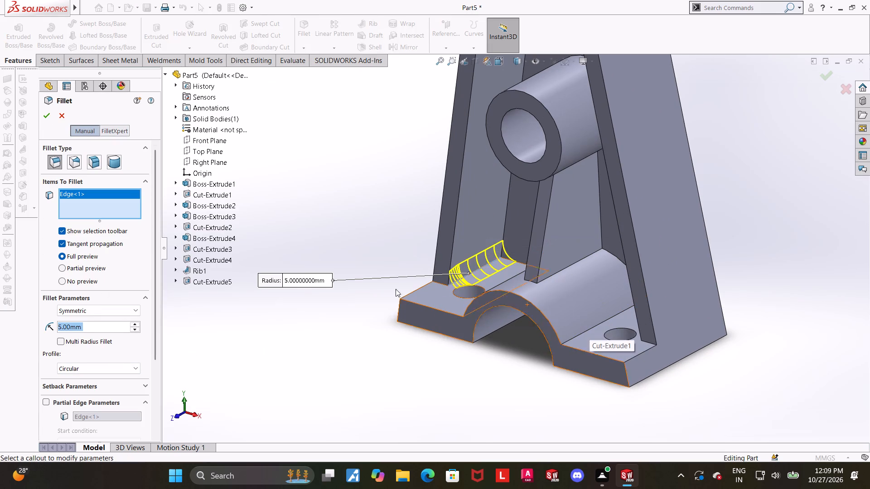
pyautogui.press('2')
pyautogui.press('Return')
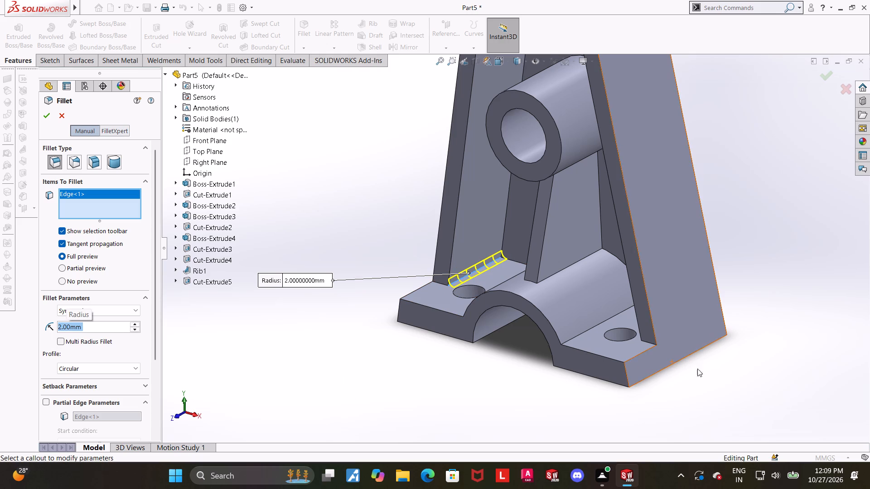
pyautogui.click(584, 332)
pyautogui.moveTo(586, 328); pyautogui.dragTo(655, 378, button='middle')
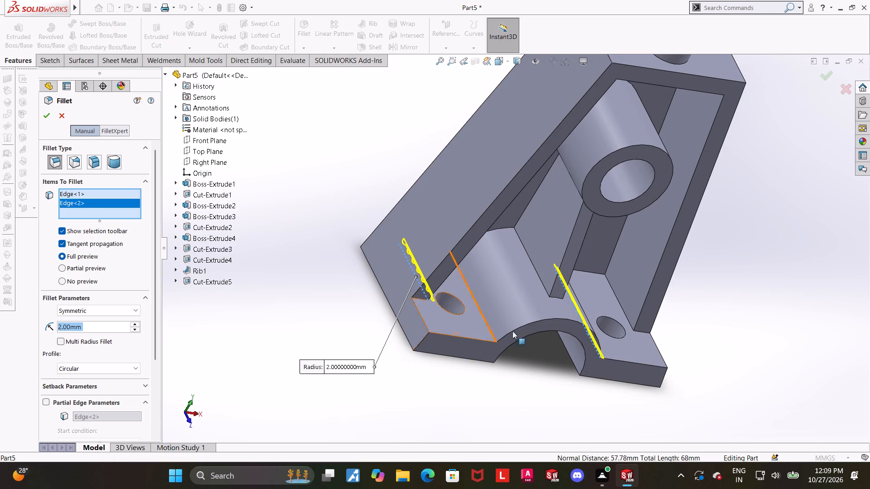
pyautogui.click(488, 327)
pyautogui.moveTo(529, 316); pyautogui.dragTo(488, 302, button='middle')
pyautogui.rightClick(98, 196)
pyautogui.click(115, 211)
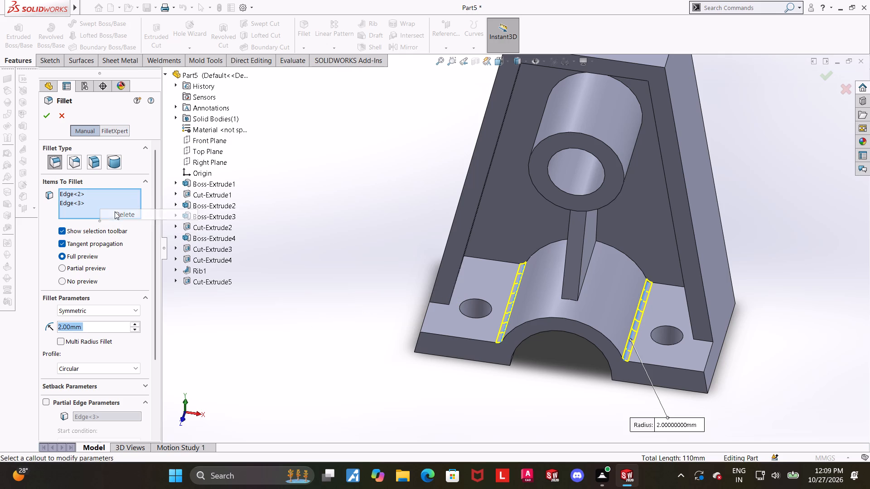
pyautogui.click(46, 118)
pyautogui.click(290, 333)
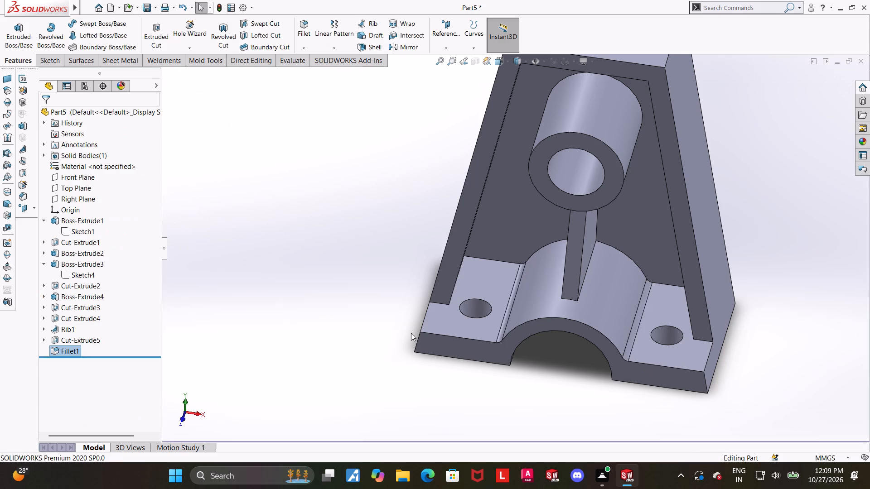
# Fillet the two inner edges where the pocket's side walls meet the base flanges with a 3 mm radius.
pyautogui.moveTo(413, 331); pyautogui.dragTo(394, 316, button='middle')
pyautogui.scroll(-2, 610, 250)
pyautogui.click(415, 293)
pyautogui.moveTo(471, 293); pyautogui.dragTo(554, 303, button='middle')
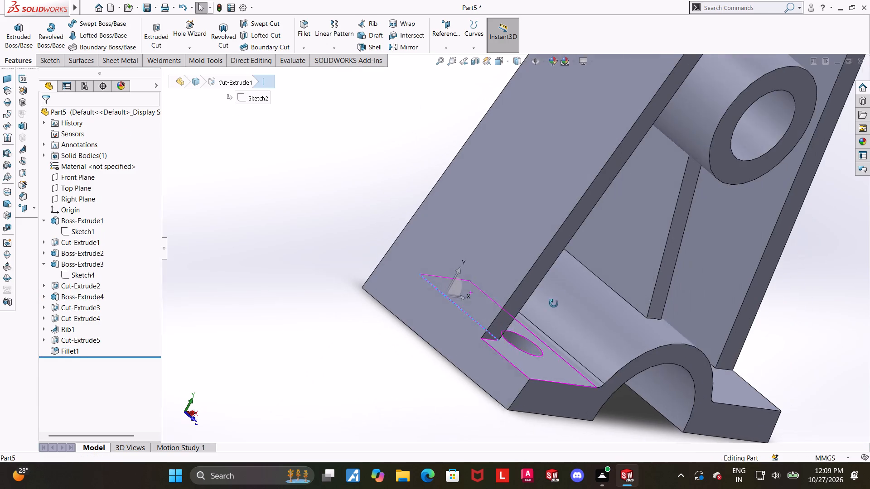
pyautogui.moveTo(554, 303); pyautogui.dragTo(555, 304, button='middle')
pyautogui.moveTo(794, 347); pyautogui.dragTo(775, 353, button='middle')
pyautogui.click(299, 31)
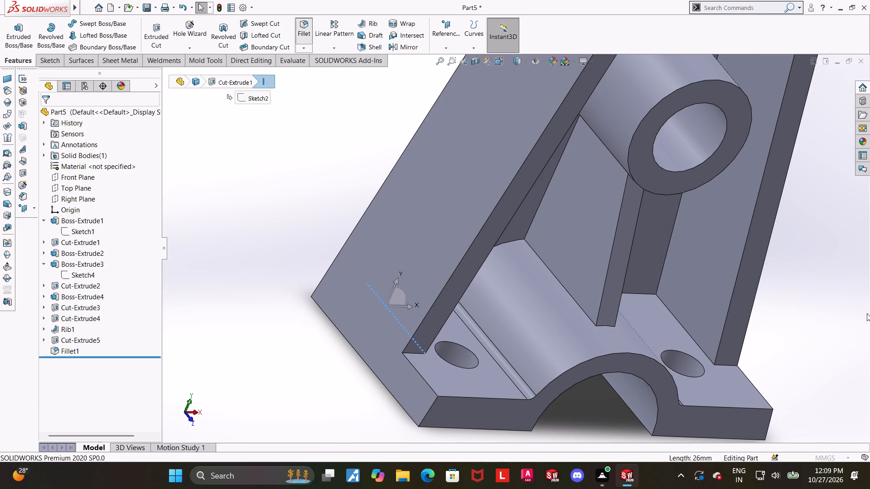
pyautogui.click(693, 340)
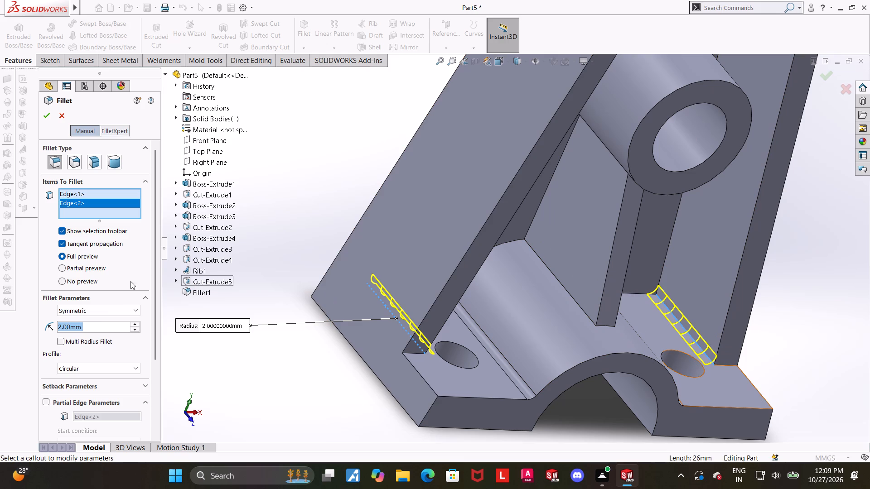
pyautogui.press('3')
pyautogui.press('Return')
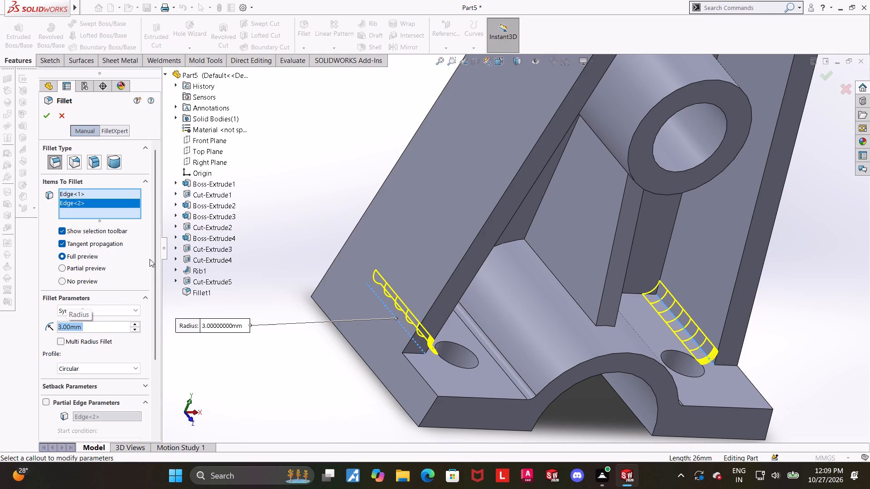
pyautogui.scroll(1, 232, 257)
pyautogui.moveTo(217, 251); pyautogui.dragTo(111, 156, button='middle')
pyautogui.scroll(1, 416, 258)
pyautogui.moveTo(440, 270); pyautogui.dragTo(351, 242, button='middle')
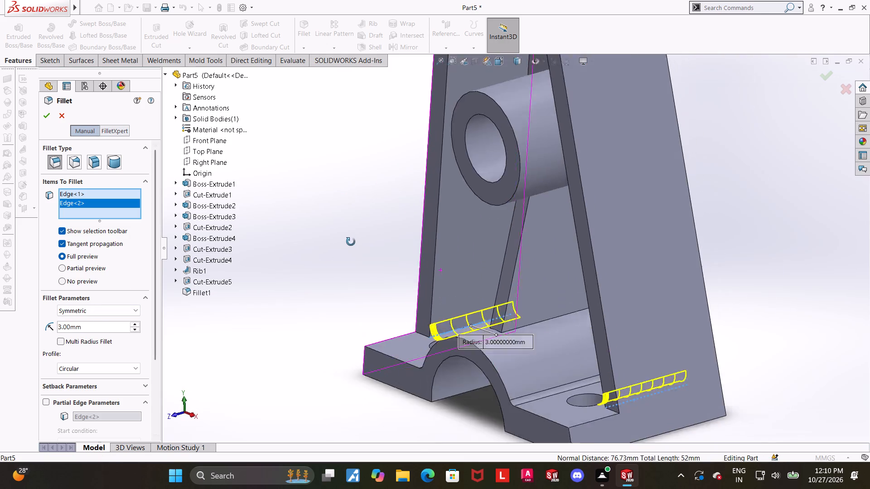
pyautogui.moveTo(351, 242); pyautogui.dragTo(362, 242, button='middle')
pyautogui.click(43, 113)
pyautogui.click(333, 215)
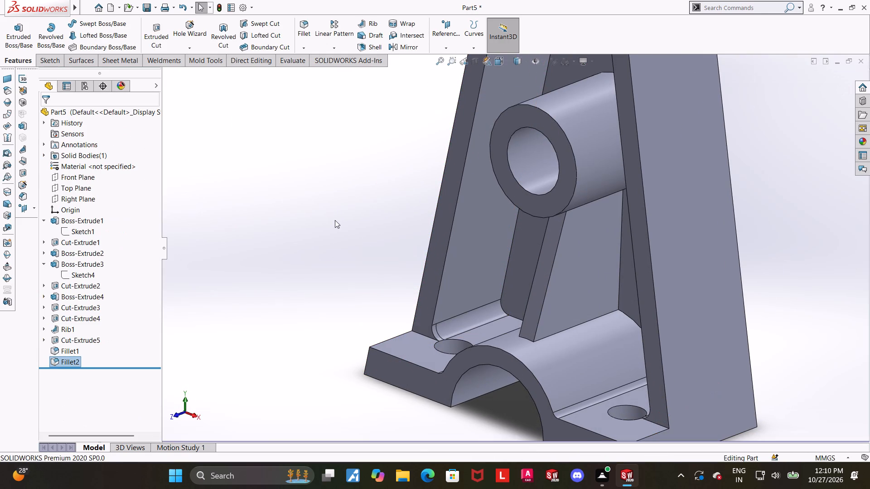
# Examine the filleted part from several angles, finishing in the isometric view.
pyautogui.middleClick(354, 234)
pyautogui.scroll(4, 356, 237)
pyautogui.scroll(-1, 641, 262)
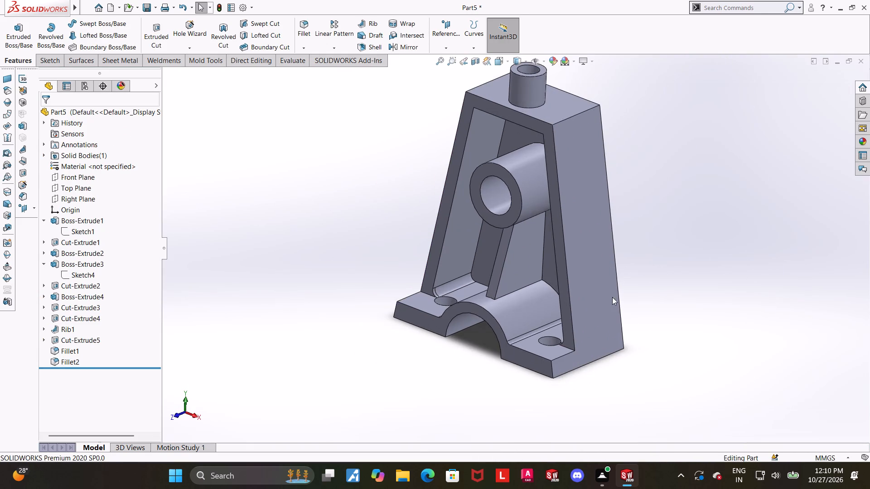
pyautogui.moveTo(604, 315); pyautogui.dragTo(612, 279, button='middle')
pyautogui.scroll(1, 612, 279)
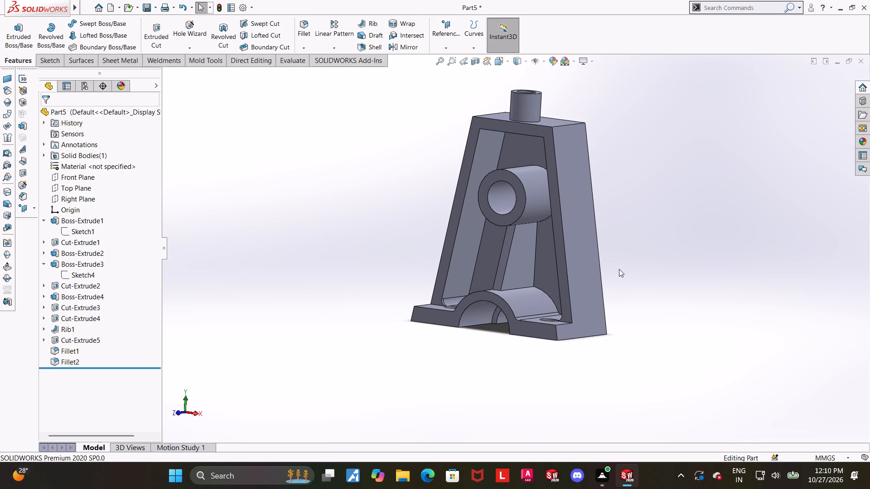
pyautogui.scroll(-1, 619, 269)
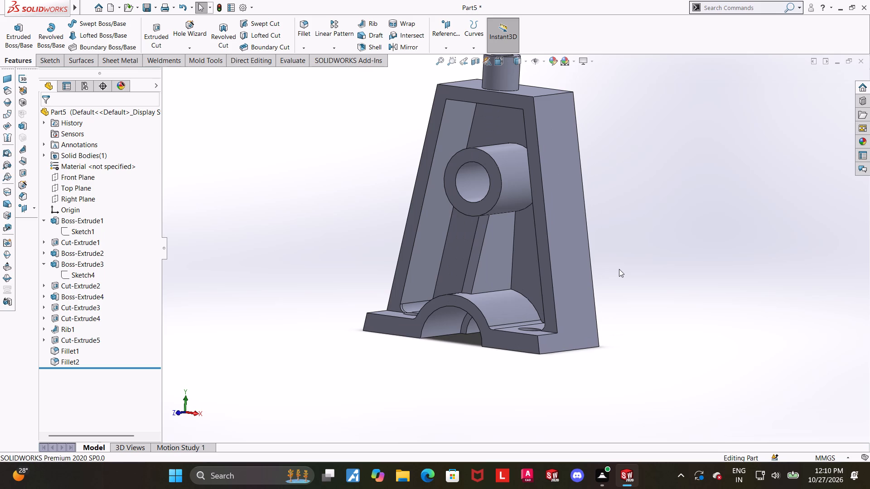
pyautogui.scroll(1, 628, 263)
pyautogui.moveTo(626, 264); pyautogui.dragTo(618, 269, button='middle')
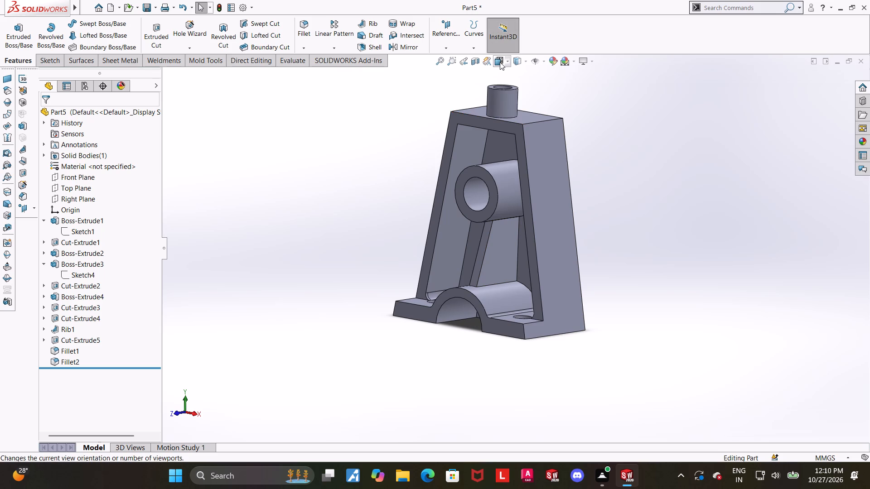
pyautogui.hotkey('ctrl', '6')
pyautogui.scroll(4, 725, 196)
pyautogui.moveTo(587, 142); pyautogui.dragTo(565, 351, button='middle')
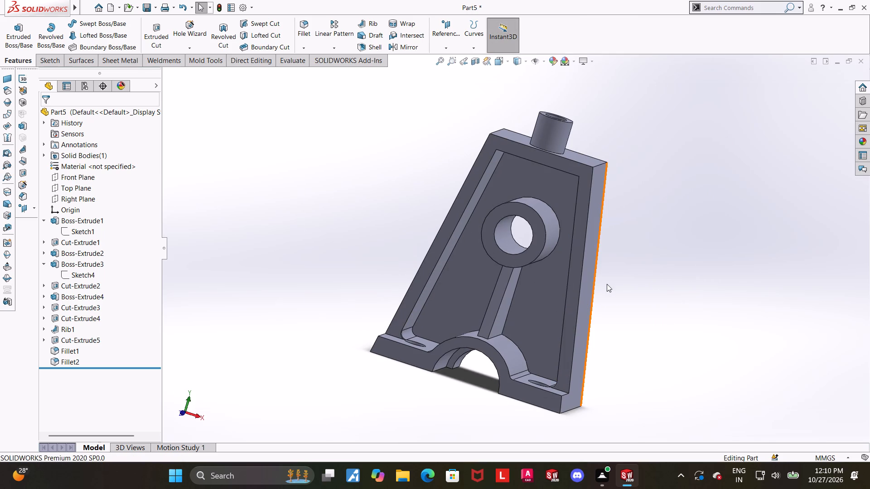
pyautogui.hotkey('ctrl', '7')
pyautogui.click(696, 289)
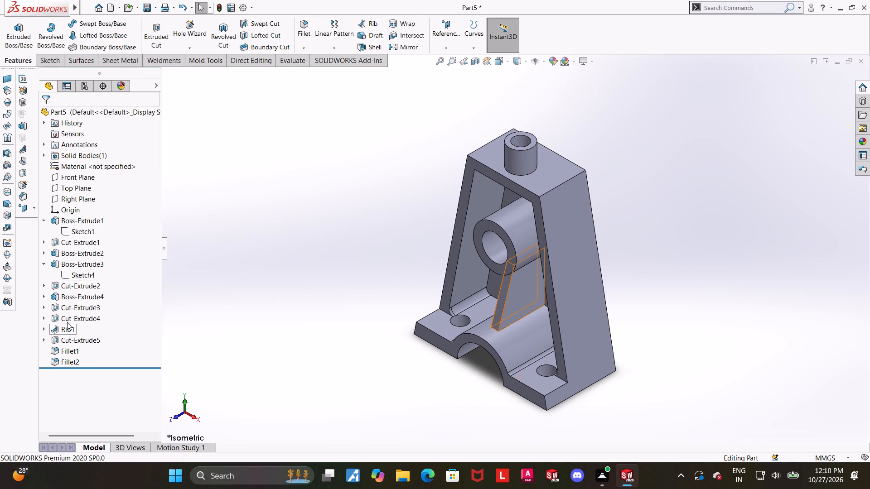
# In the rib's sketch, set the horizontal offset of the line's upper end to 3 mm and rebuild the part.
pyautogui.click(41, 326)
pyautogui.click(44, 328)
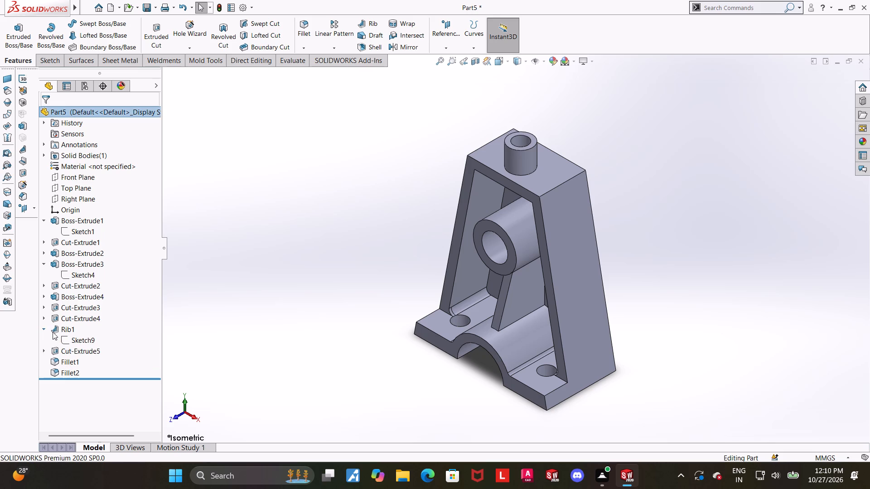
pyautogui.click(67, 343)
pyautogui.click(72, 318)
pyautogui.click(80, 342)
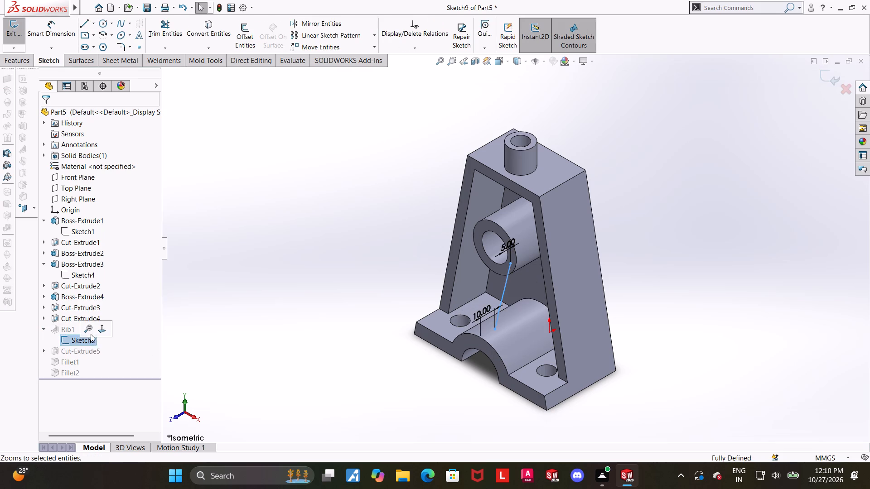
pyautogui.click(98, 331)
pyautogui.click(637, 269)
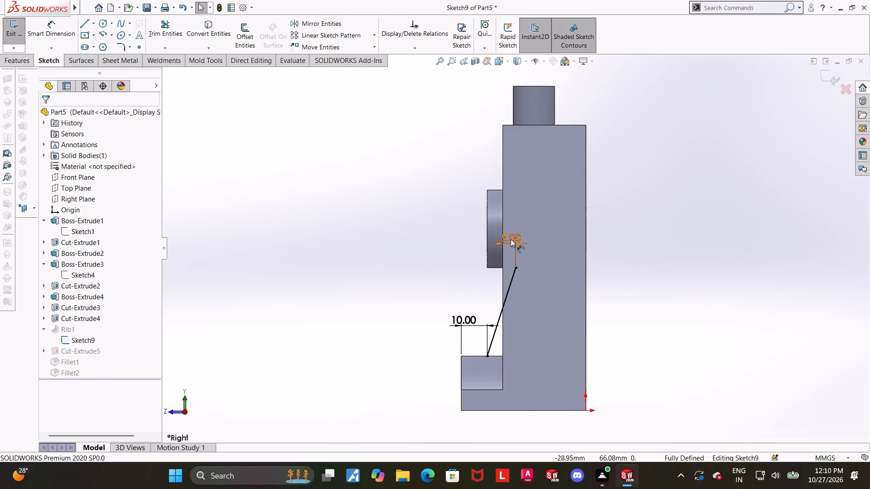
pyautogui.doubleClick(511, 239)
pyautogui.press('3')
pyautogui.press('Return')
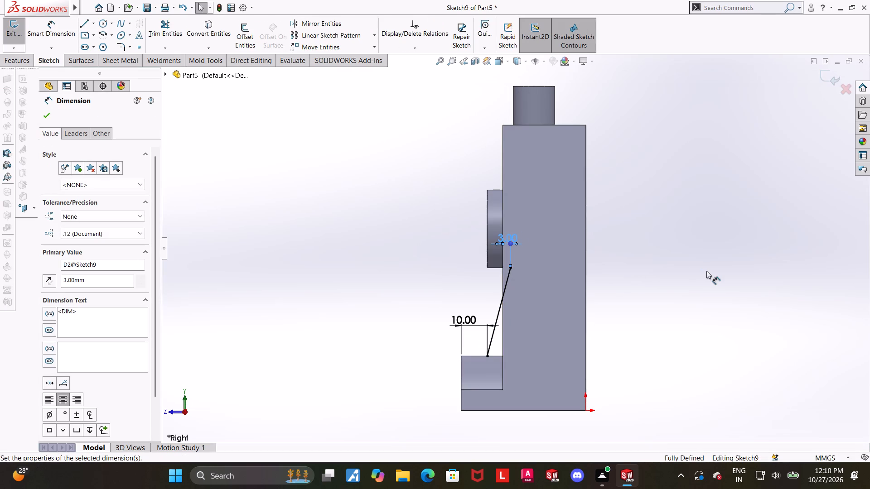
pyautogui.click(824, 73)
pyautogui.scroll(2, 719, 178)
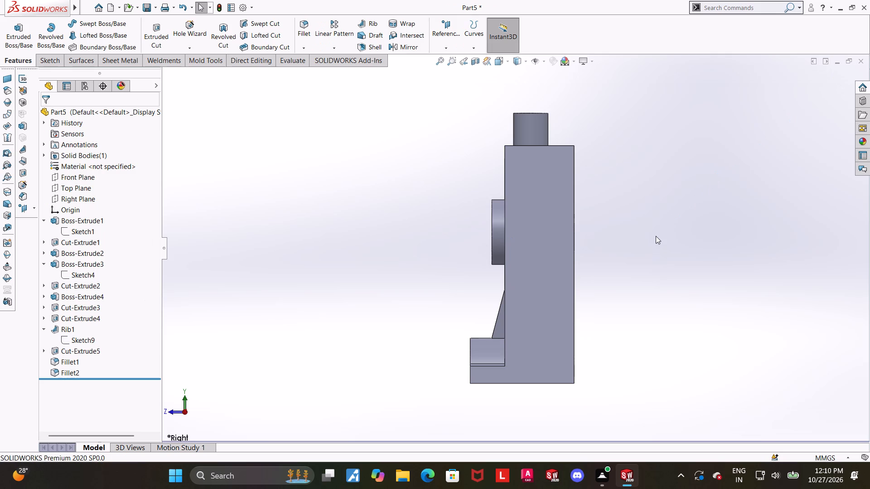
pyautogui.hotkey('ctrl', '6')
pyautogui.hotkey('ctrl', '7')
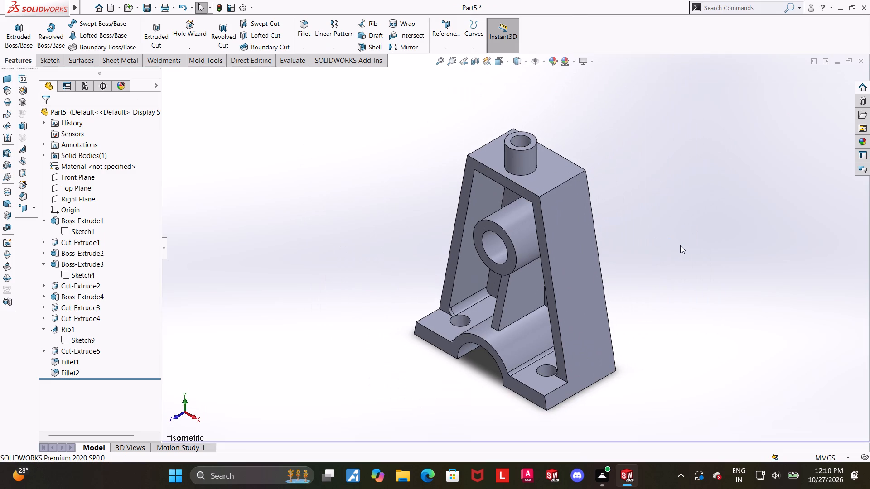
# In the rib's sketch, set the horizontal offset of the line's upper end to 2 mm and rebuild the part.
pyautogui.click(62, 341)
pyautogui.click(68, 312)
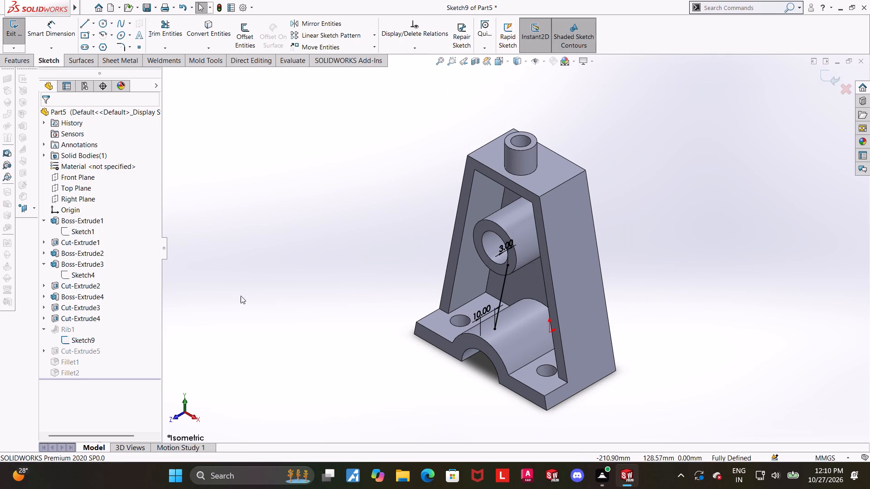
pyautogui.doubleClick(507, 246)
pyautogui.press('2')
pyautogui.press('Return')
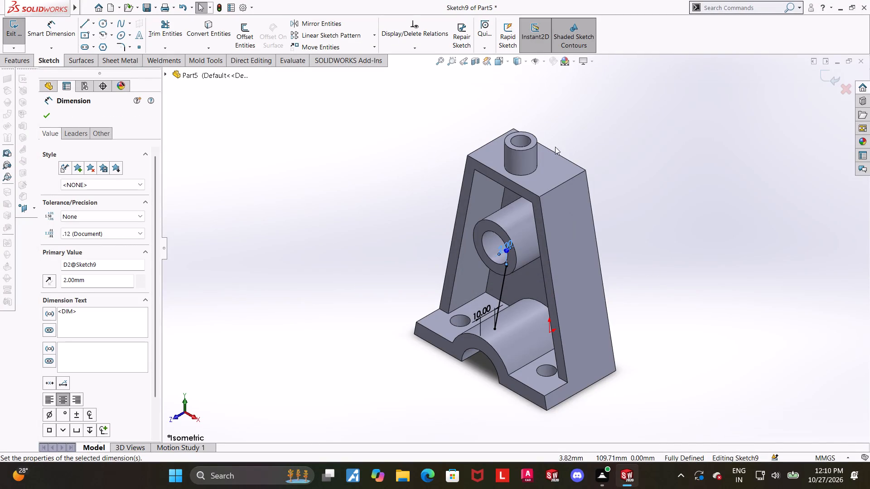
pyautogui.click(821, 74)
pyautogui.click(701, 163)
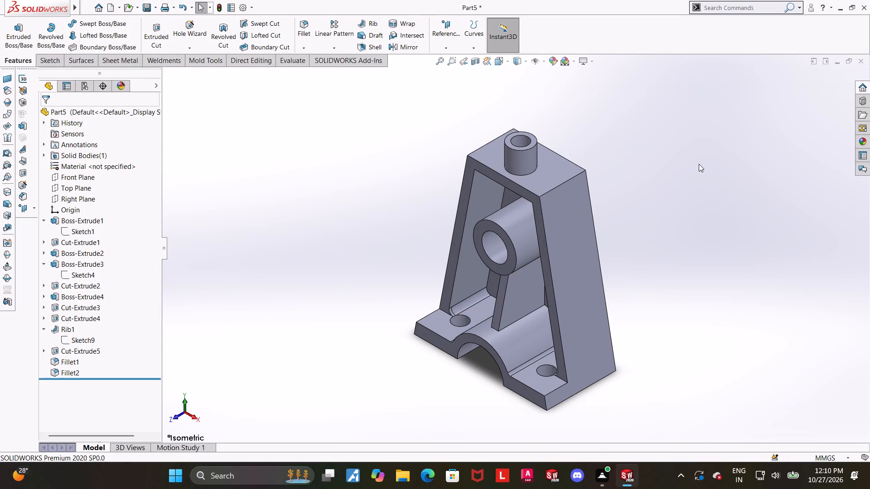
pyautogui.click(686, 164)
# Examine the rib, boss, pocket and arched base of the part from several angles.
pyautogui.scroll(2, 607, 187)
pyautogui.moveTo(565, 285); pyautogui.dragTo(554, 278, button='middle')
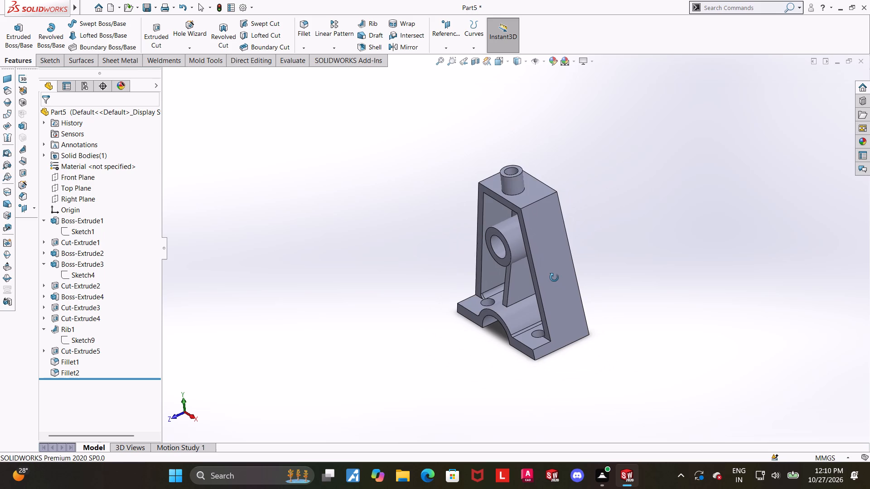
pyautogui.moveTo(554, 278); pyautogui.dragTo(553, 286, button='middle')
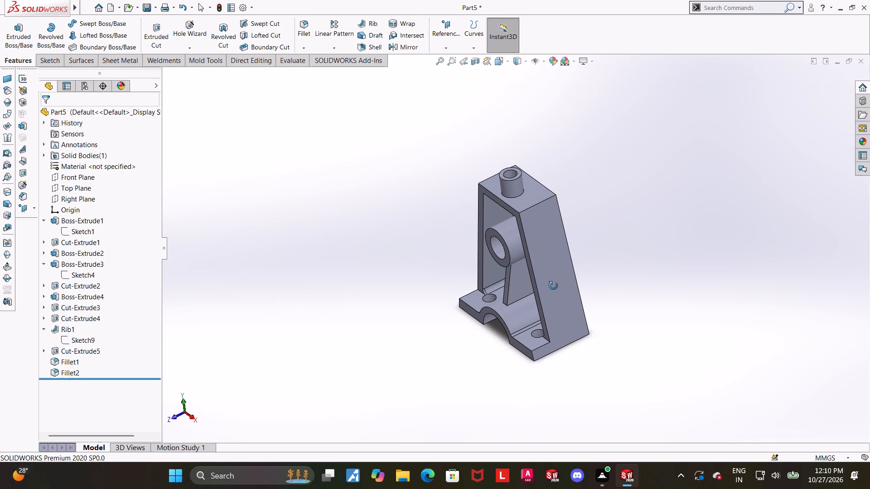
pyautogui.moveTo(553, 286); pyautogui.dragTo(554, 286, button='middle')
pyautogui.click(684, 293)
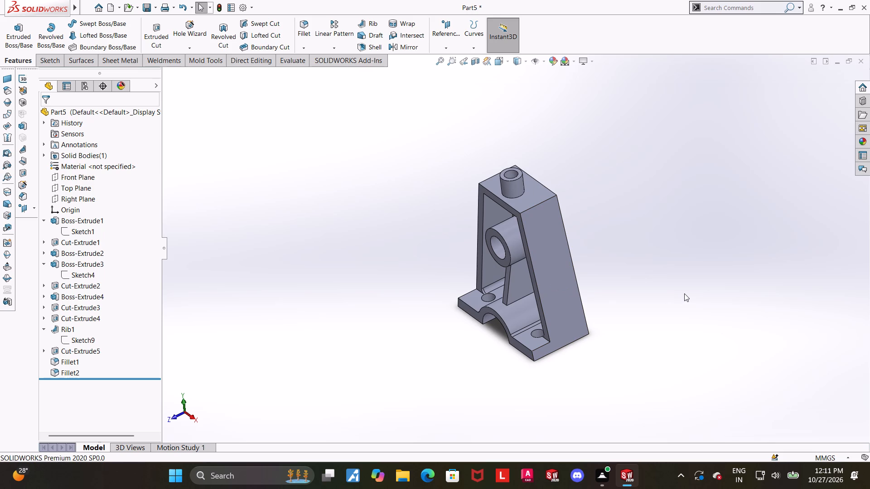
pyautogui.scroll(1, 773, 292)
pyautogui.scroll(-2, 451, 248)
pyautogui.scroll(-2, 517, 299)
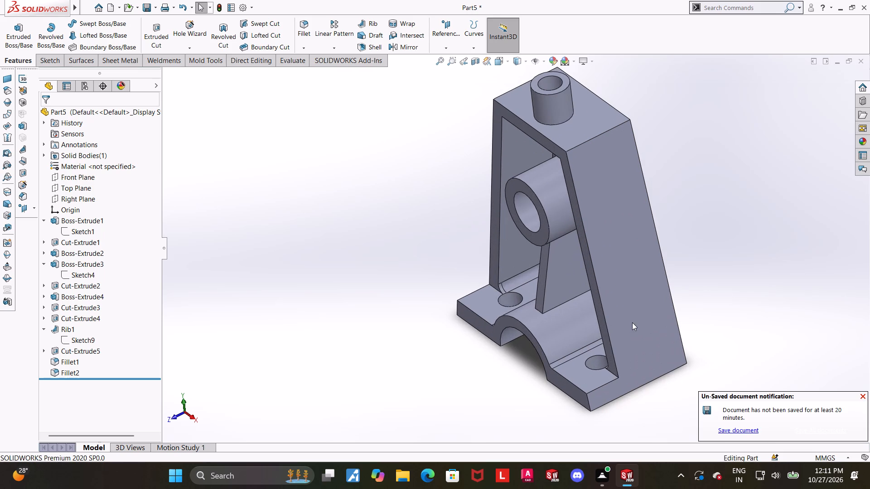
pyautogui.moveTo(657, 341); pyautogui.dragTo(660, 321, button='middle')
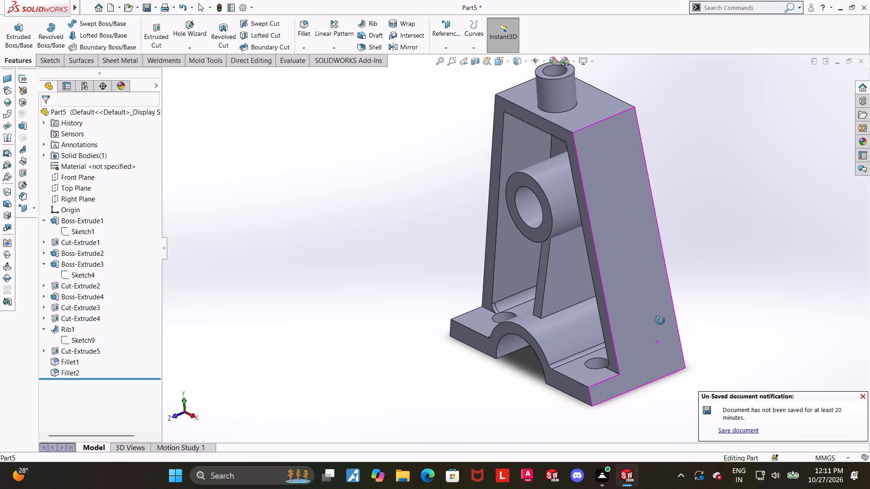
pyautogui.moveTo(660, 321); pyautogui.dragTo(682, 286, button='middle')
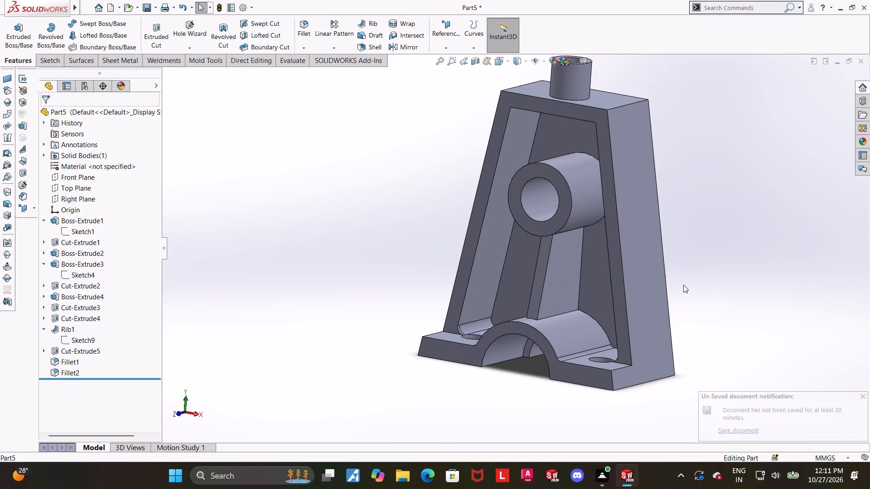
pyautogui.moveTo(733, 277); pyautogui.dragTo(725, 281, button='middle')
pyautogui.scroll(2, 725, 281)
pyautogui.moveTo(693, 251); pyautogui.dragTo(678, 265, button='middle')
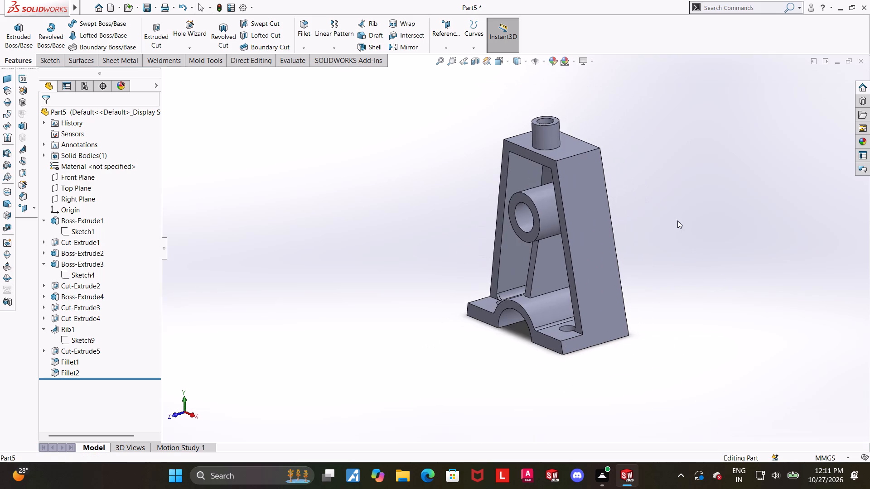
pyautogui.scroll(-2, 673, 200)
# Apply a yellow colour appearance to the whole part.
pyautogui.rightClick(107, 112)
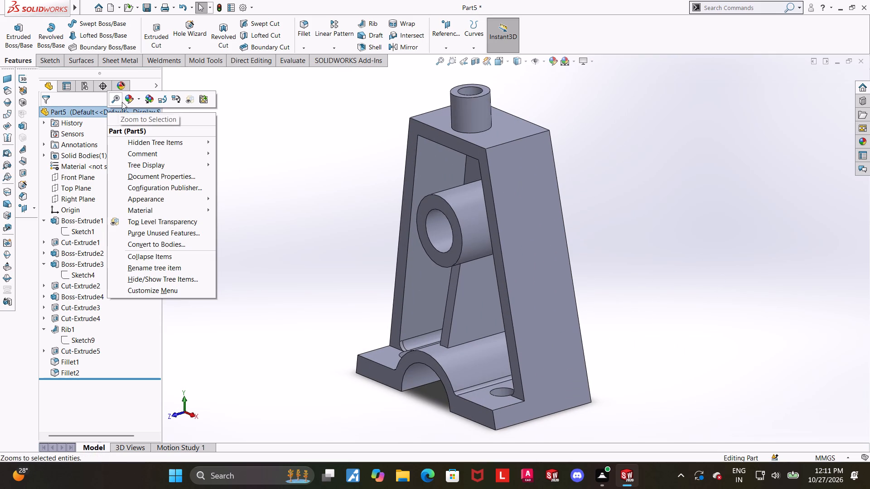
pyautogui.click(126, 101)
pyautogui.click(157, 120)
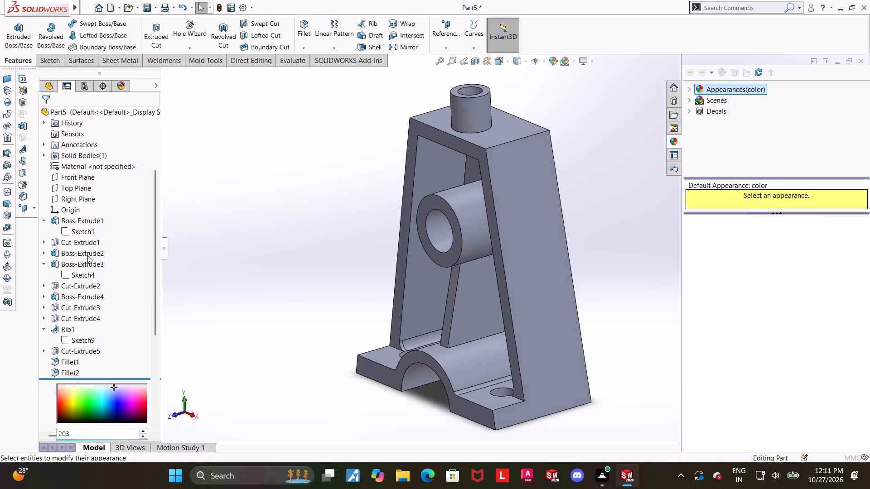
pyautogui.click(86, 341)
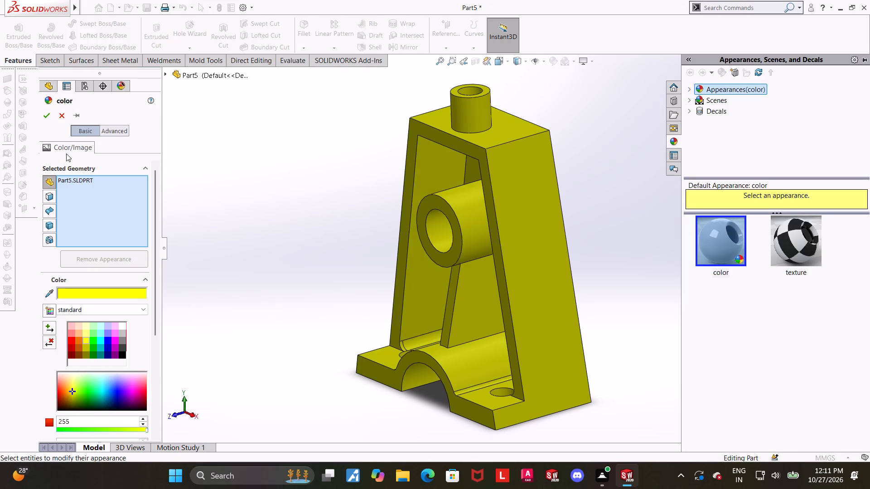
pyautogui.click(48, 117)
pyautogui.click(228, 219)
# Apply a red colour appearance to both fillet features, Fillet1 and Fillet2, at the base.
pyautogui.moveTo(258, 239); pyautogui.dragTo(299, 260, button='middle')
pyautogui.scroll(-2, 437, 347)
pyautogui.click(358, 320)
pyautogui.moveTo(398, 325); pyautogui.dragTo(425, 339, button='middle')
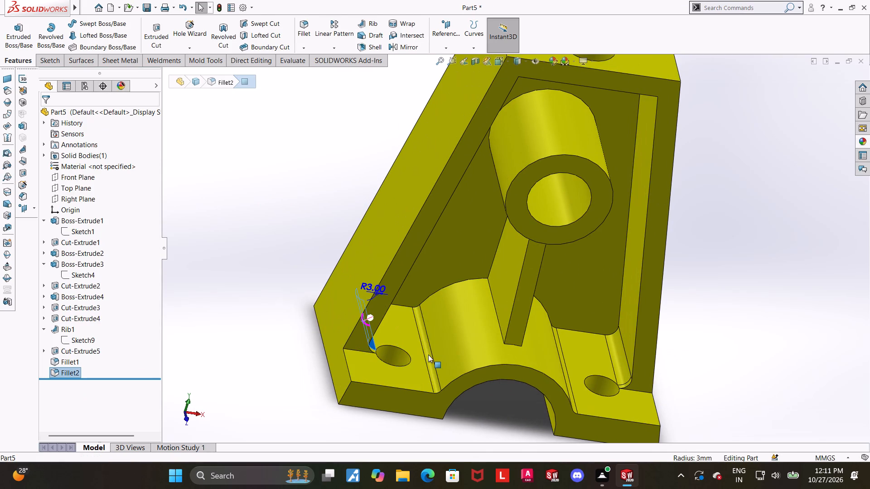
pyautogui.keyDown('ctrl'); pyautogui.click(427, 355); pyautogui.keyUp('ctrl')
pyautogui.click(241, 312)
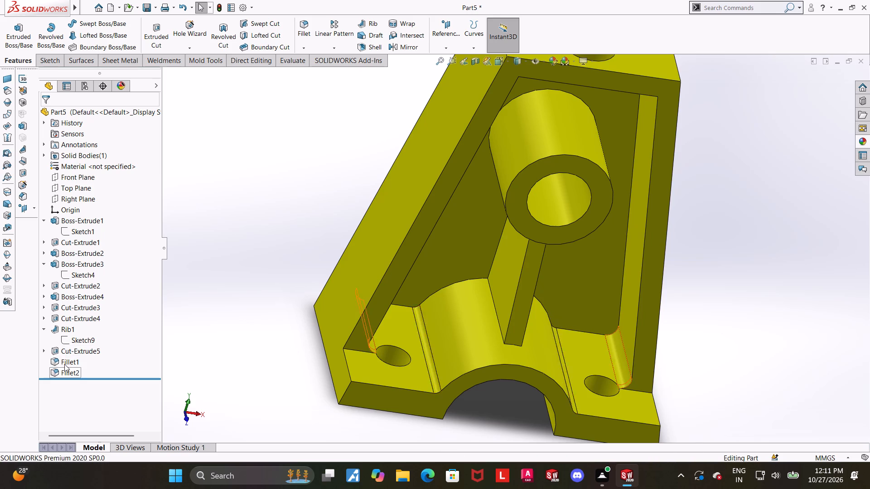
pyautogui.click(64, 364)
pyautogui.keyDown('ctrl'); pyautogui.click(64, 368); pyautogui.keyUp('ctrl')
pyautogui.rightClick(64, 368)
pyautogui.click(89, 297)
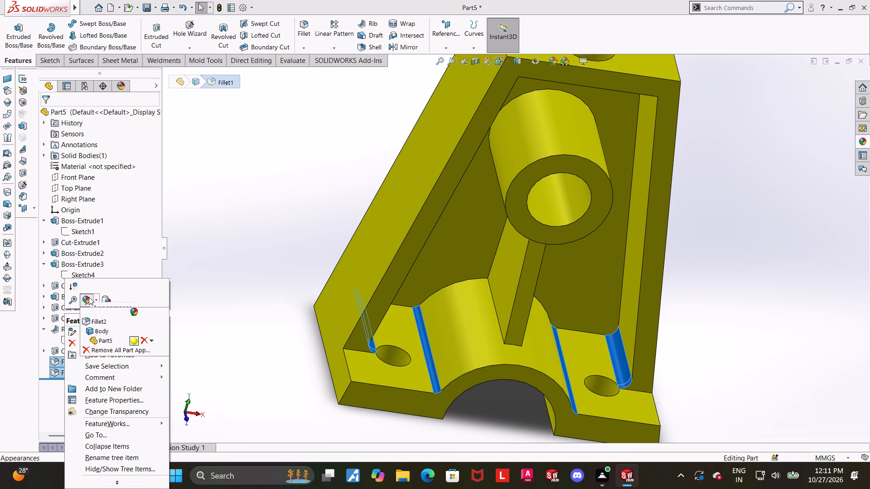
pyautogui.click(104, 321)
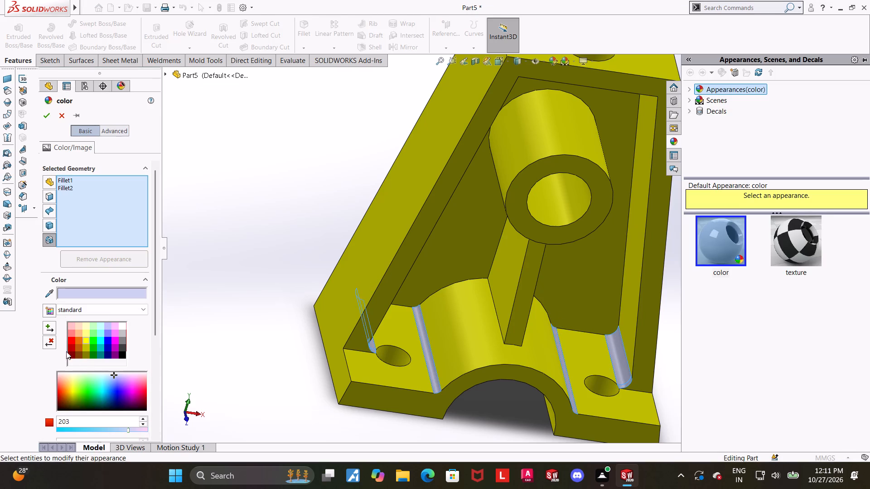
pyautogui.click(69, 343)
pyautogui.click(50, 116)
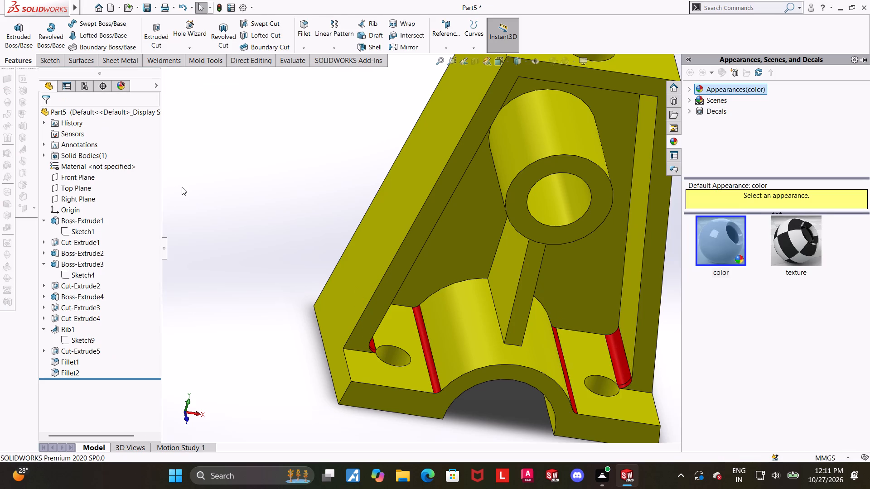
pyautogui.keyDown('ctrl'); pyautogui.click(217, 197); pyautogui.keyUp('ctrl')
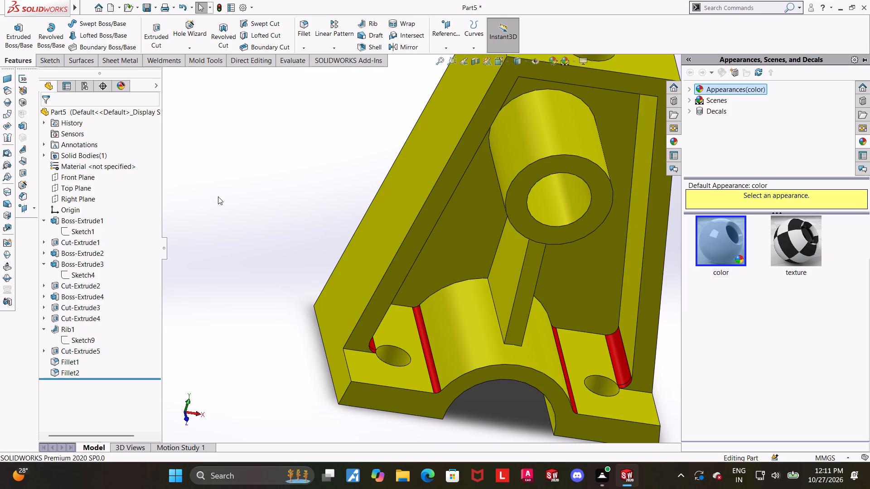
# Examine the coloured part and its red fillets, starting from the isometric view.
pyautogui.hotkey('ctrl', '7')
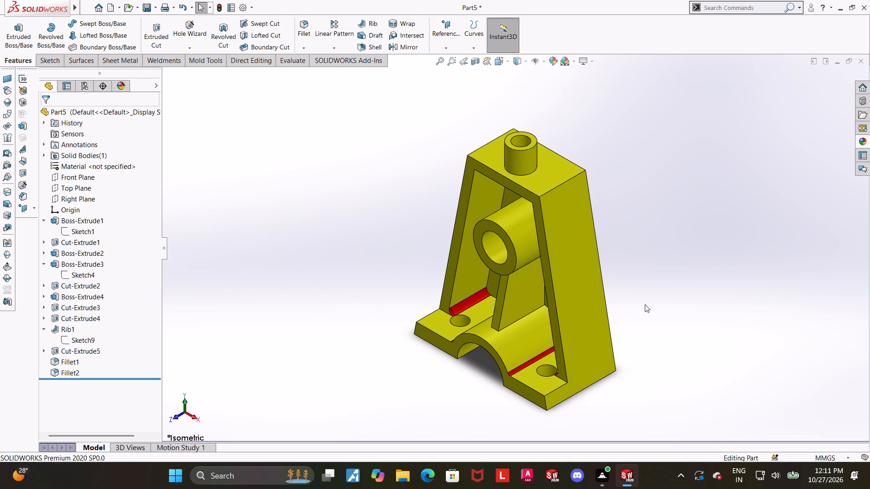
pyautogui.scroll(-1, 630, 301)
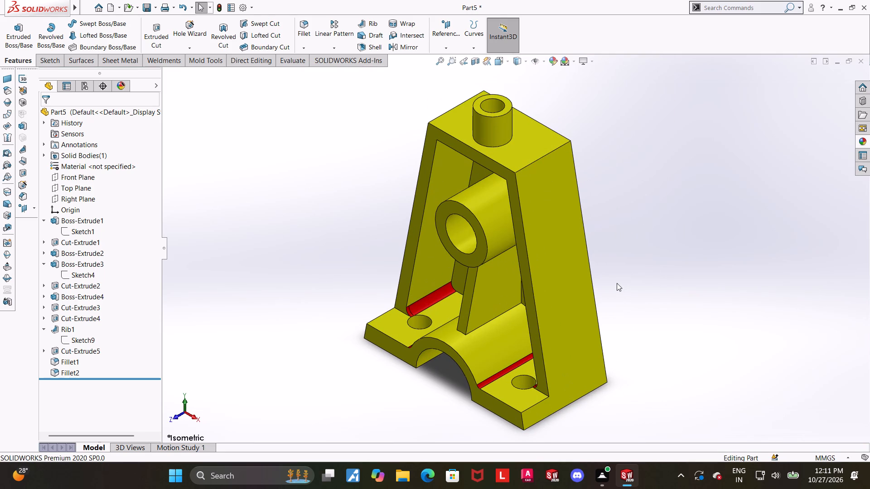
pyautogui.scroll(-1, 615, 274)
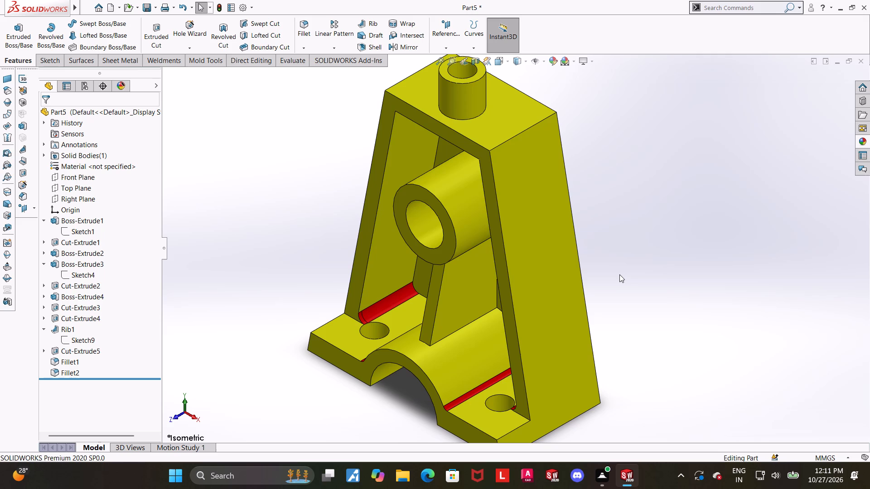
pyautogui.scroll(1, 620, 270)
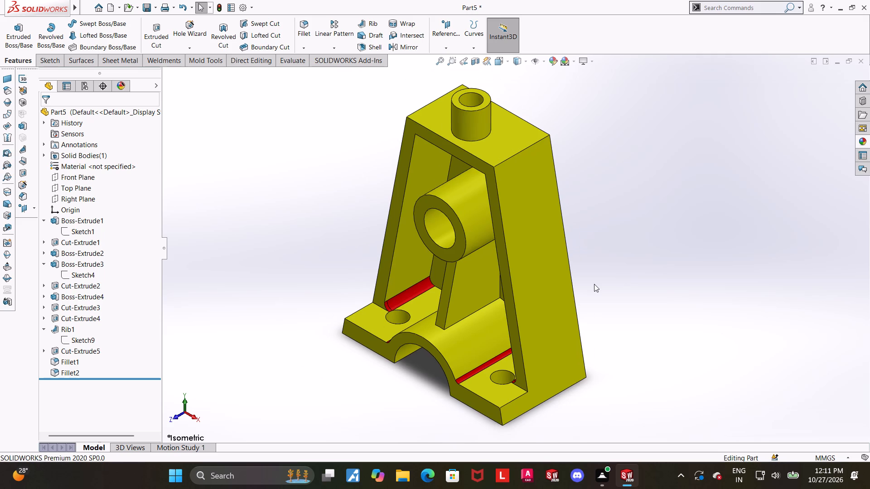
pyautogui.scroll(1, 595, 293)
pyautogui.moveTo(596, 293); pyautogui.dragTo(593, 279, button='middle')
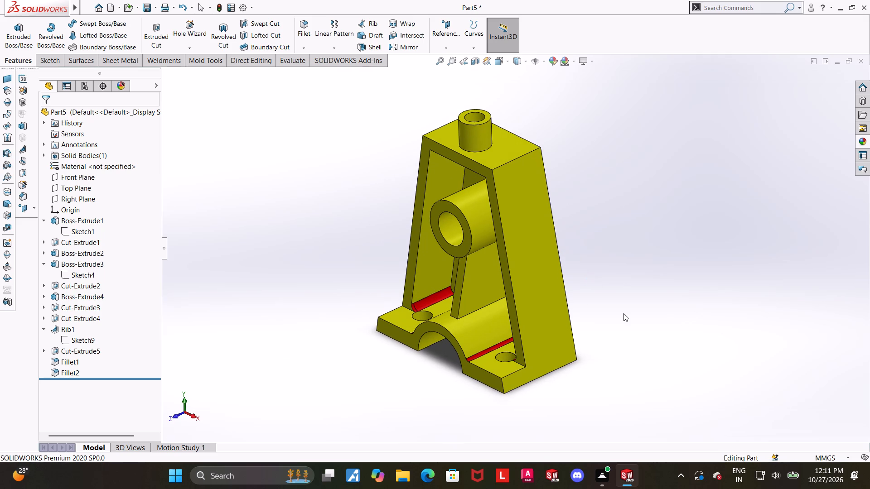
pyautogui.scroll(1, 623, 313)
pyautogui.scroll(-1, 539, 216)
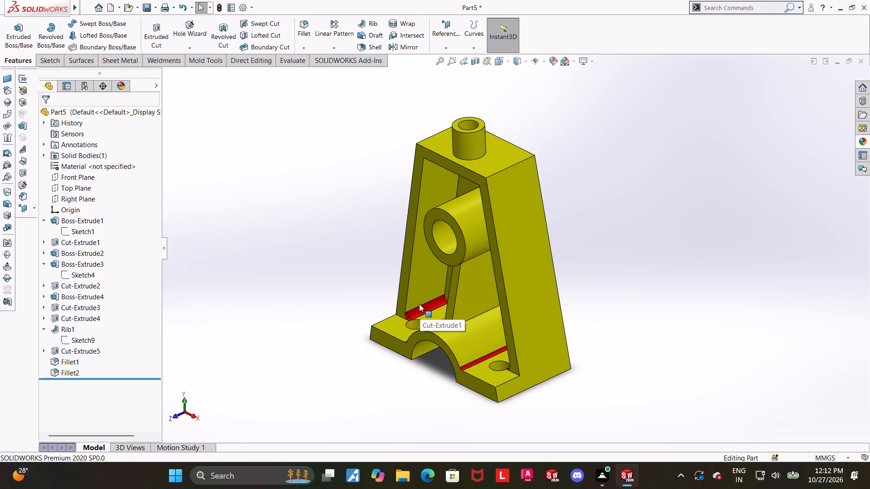
pyautogui.click(643, 285)
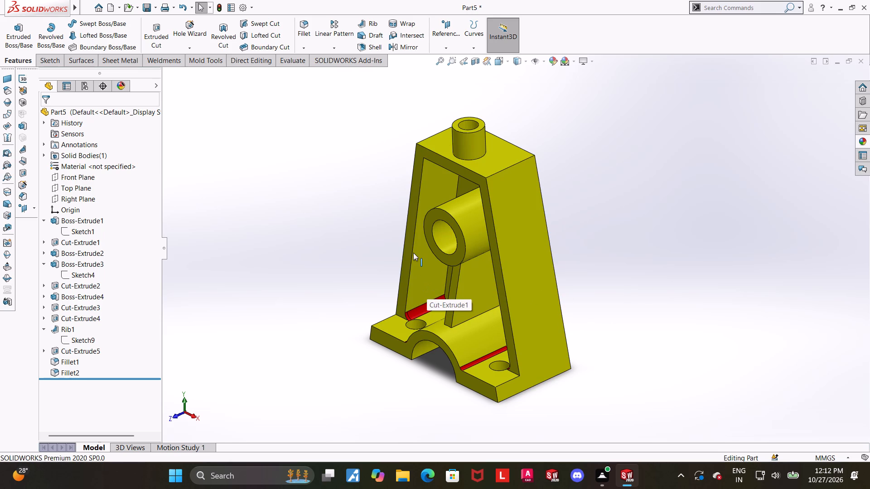
pyautogui.click(554, 263)
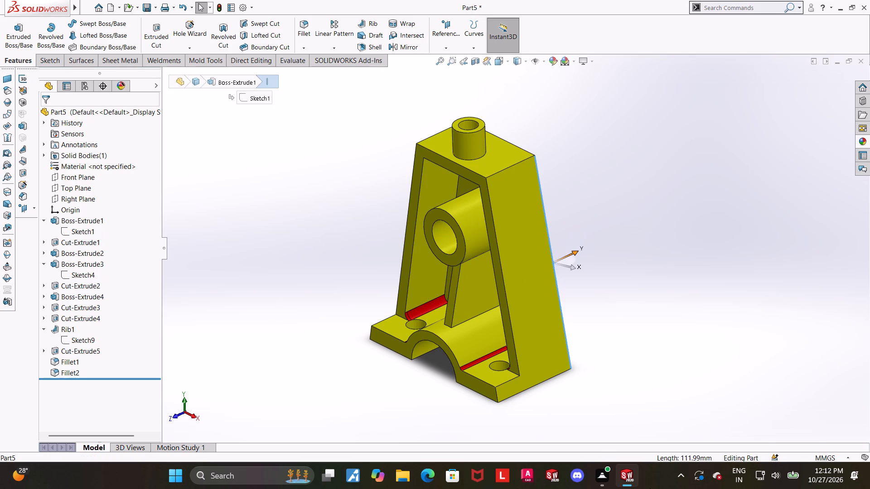
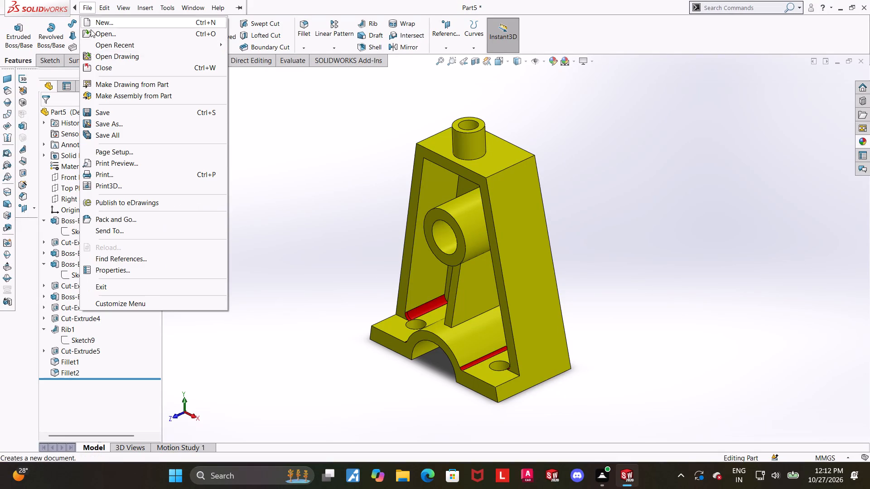
# Save the part in the Downloads folder as a SOLIDWORKS Part named "tapered stanchion bearing".
pyautogui.click(111, 120)
pyautogui.write('tape')
pyautogui.press('BackSpace')
pyautogui.press('BackSpace')
pyautogui.write('ere')
pyautogui.press('BackSpace')
pyautogui.press('BackSpace')
pyautogui.press('BackSpace')
pyautogui.write('pered stanchion')
pyautogui.press('space')
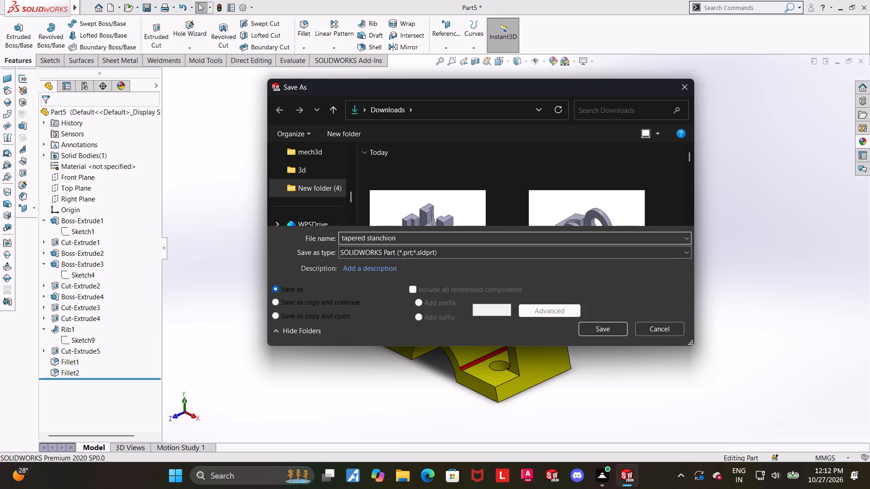
pyautogui.write('bearing')
pyautogui.press('Return')
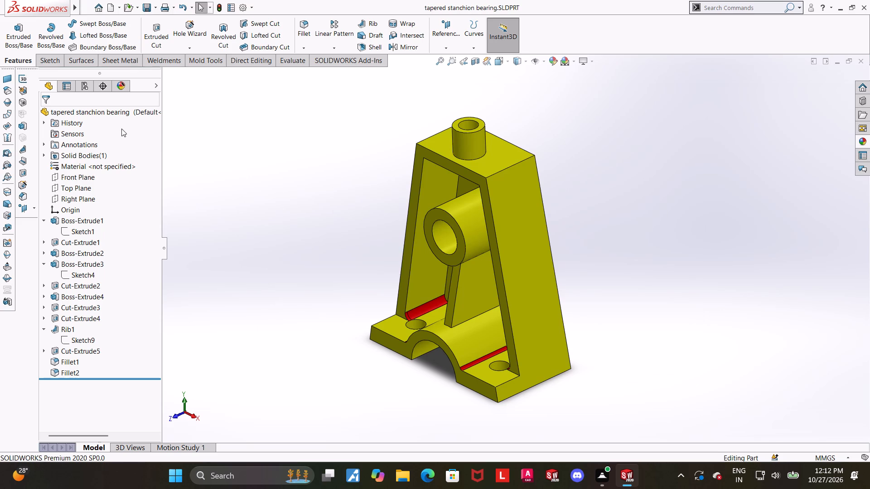
# Save a PDF copy of the part in Downloads as "tapered stanchion bearing.pdf".
pyautogui.click(111, 123)
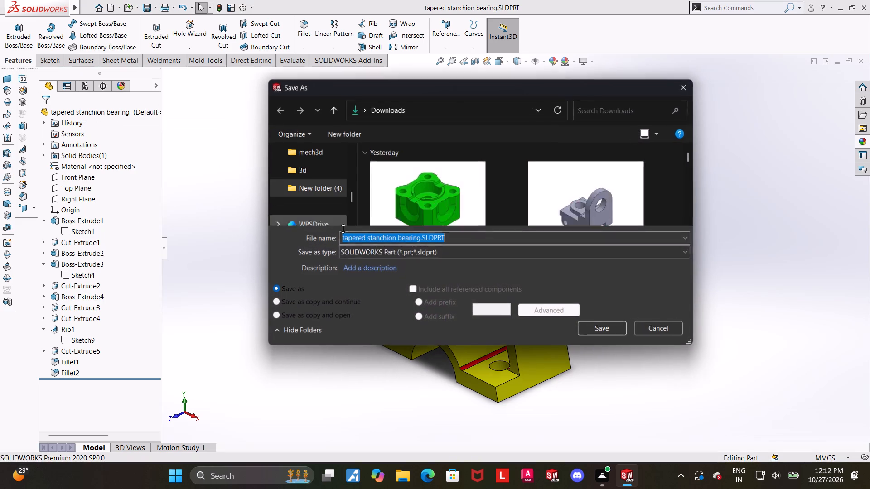
pyautogui.click(350, 257)
pyautogui.click(439, 70)
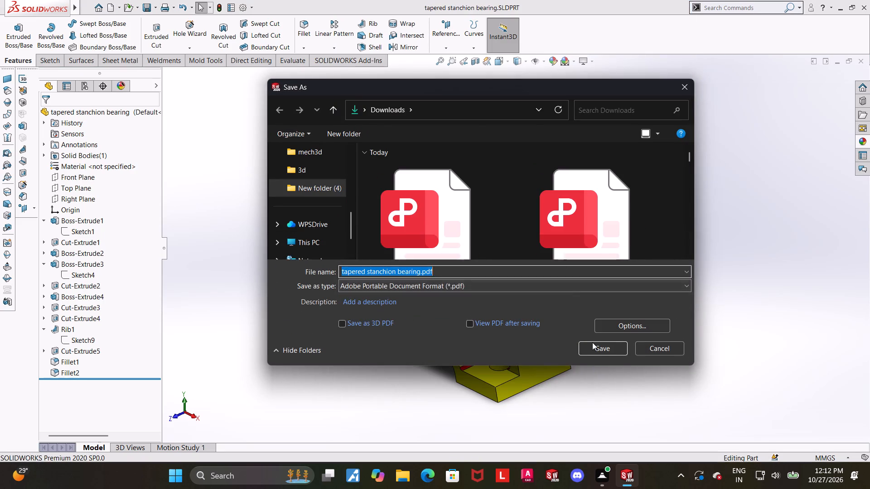
pyautogui.click(592, 342)
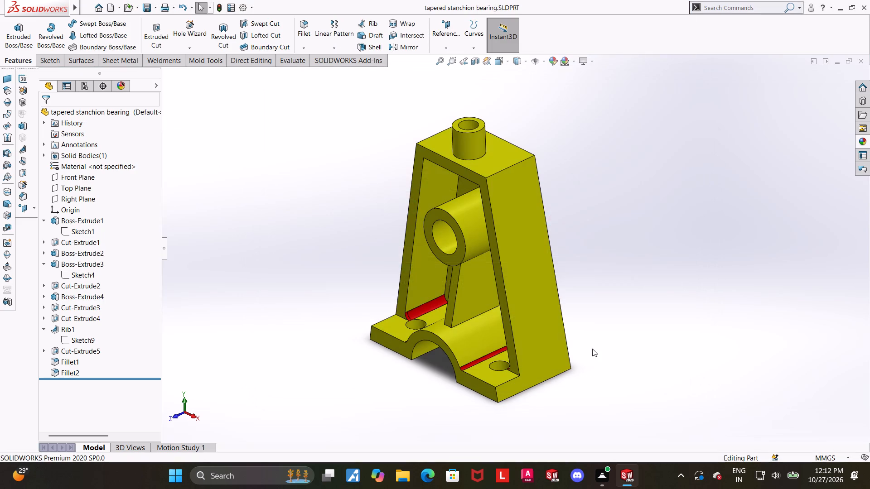